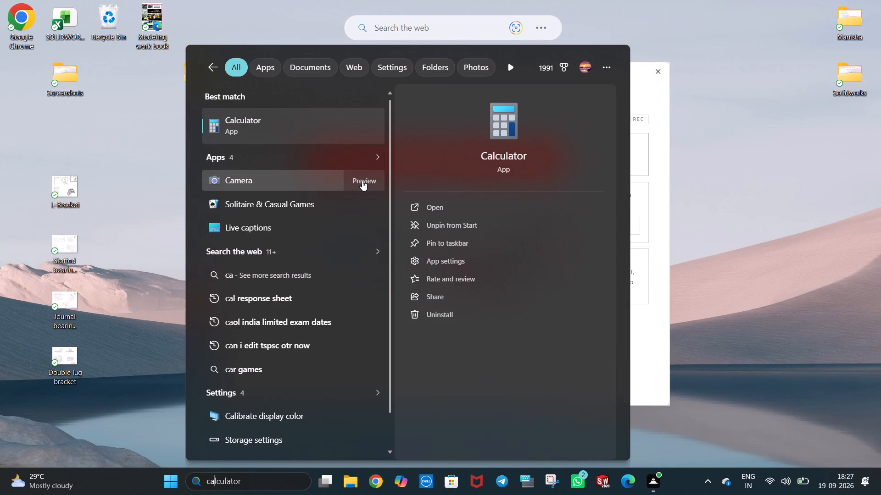
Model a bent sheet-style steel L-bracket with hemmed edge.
Open the Calculator app.
click(305, 129)
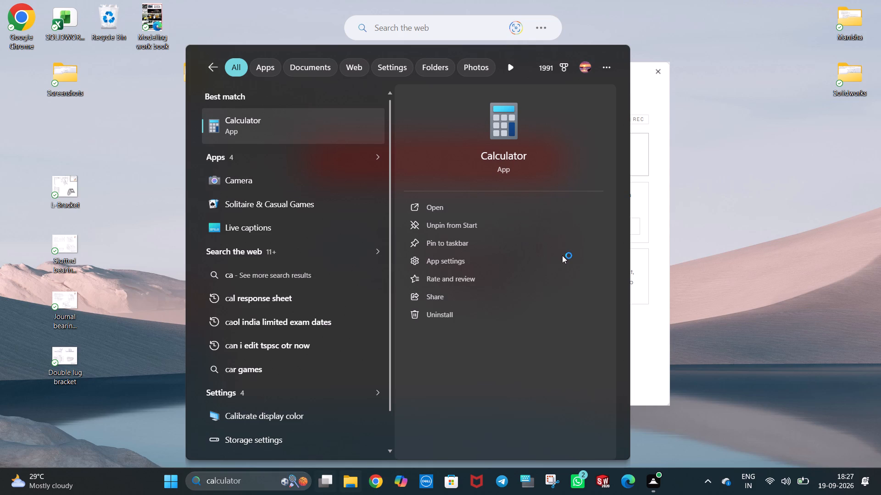
click(644, 22)
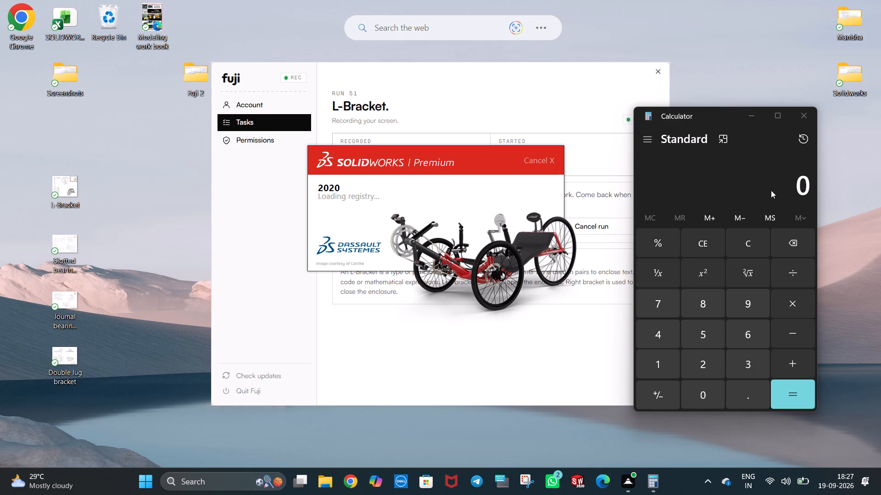
Calculate 15.84 + 5.16, add 8 to that sum, and minimize the calculator.
click(669, 333)
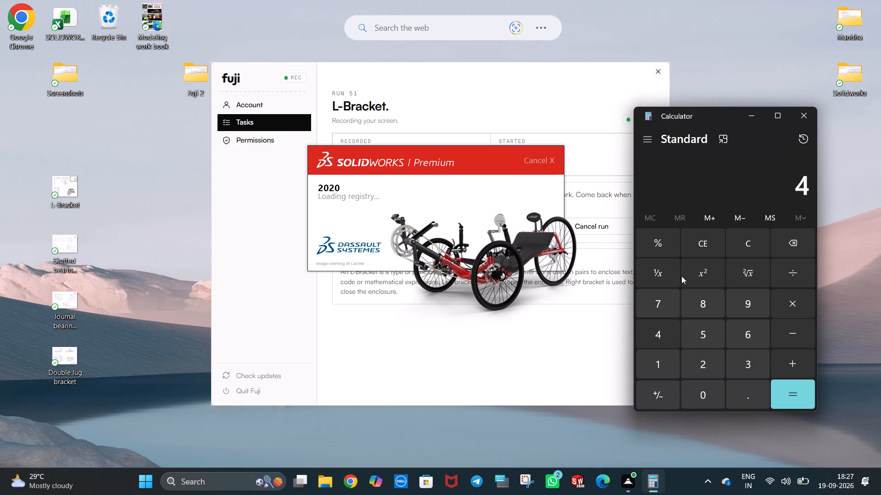
click(697, 246)
click(656, 362)
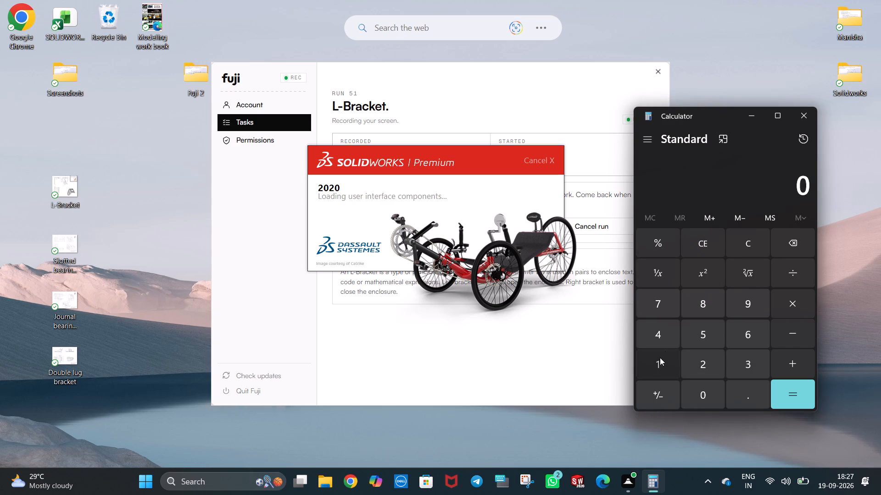
click(686, 329)
click(756, 394)
click(708, 302)
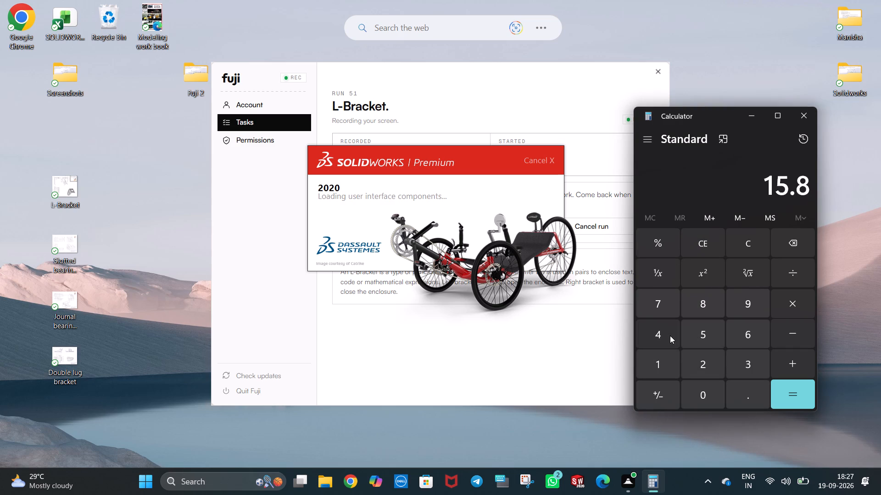
click(670, 335)
click(781, 361)
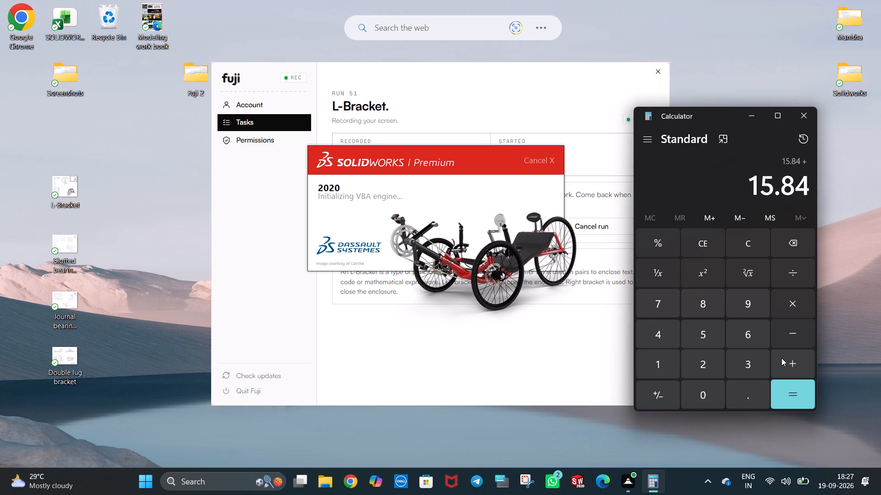
click(706, 330)
click(742, 392)
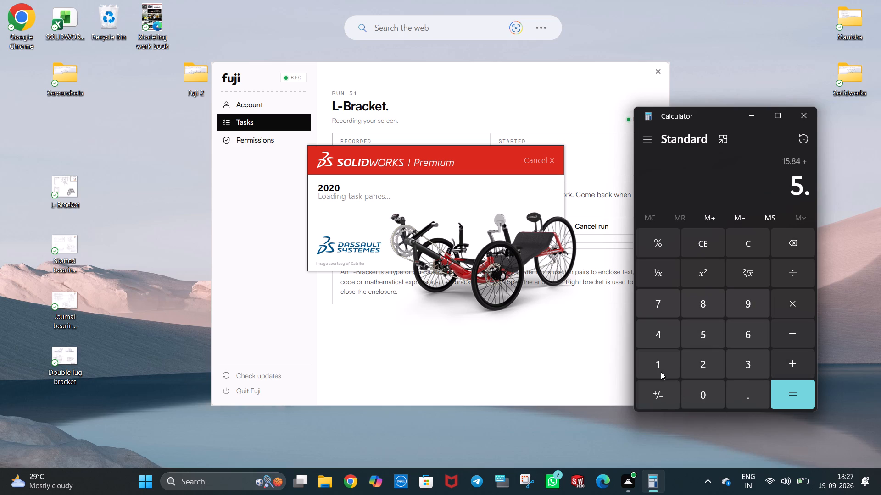
click(658, 369)
click(729, 331)
click(789, 363)
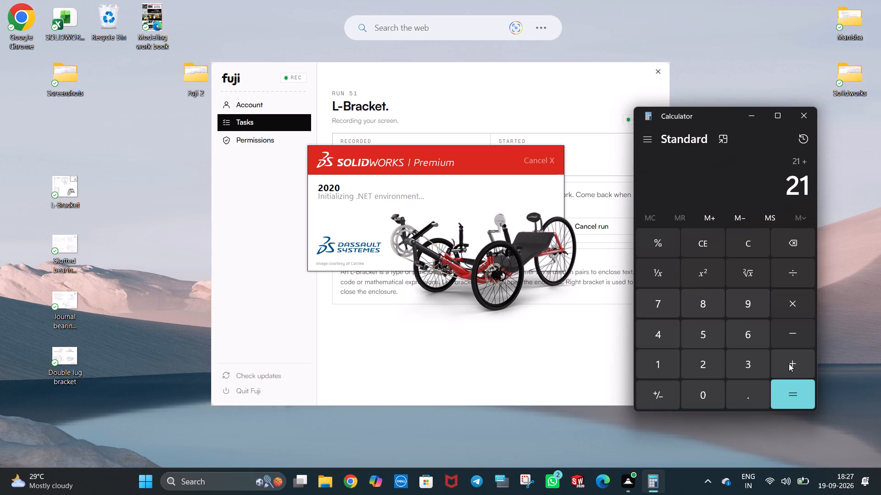
click(711, 307)
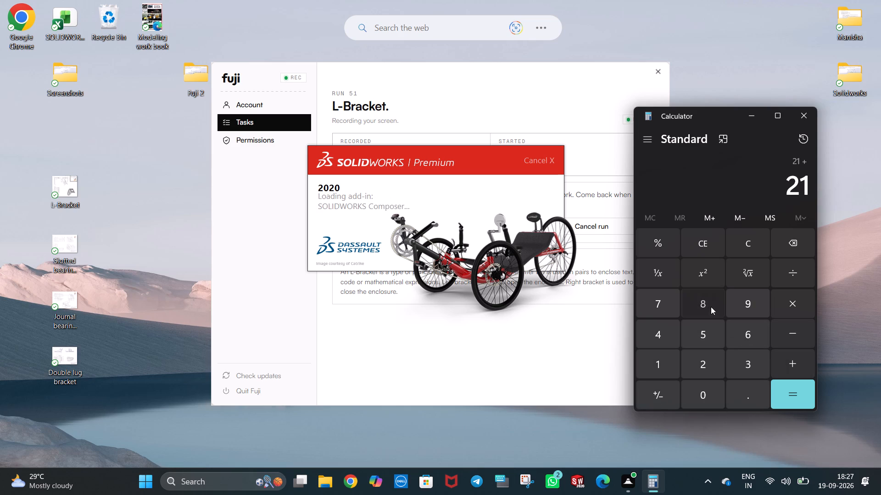
click(796, 396)
click(772, 70)
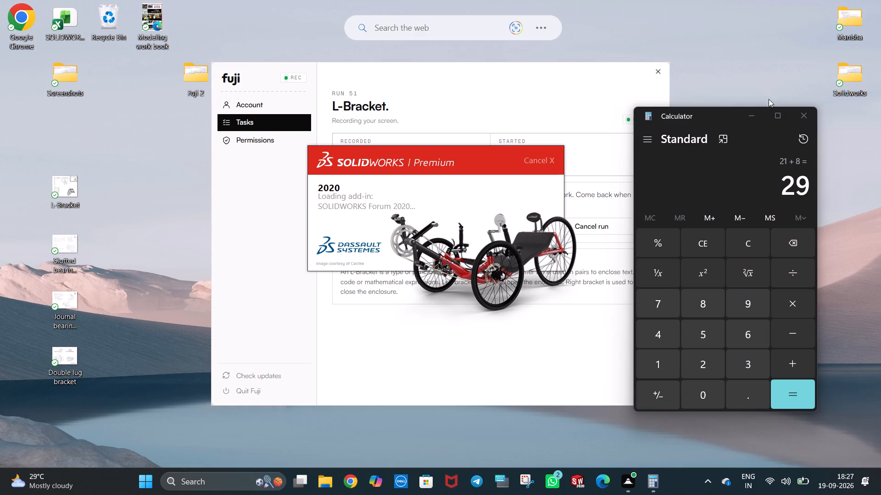
click(756, 114)
Create a new part document in SOLIDWORKS.
click(114, 12)
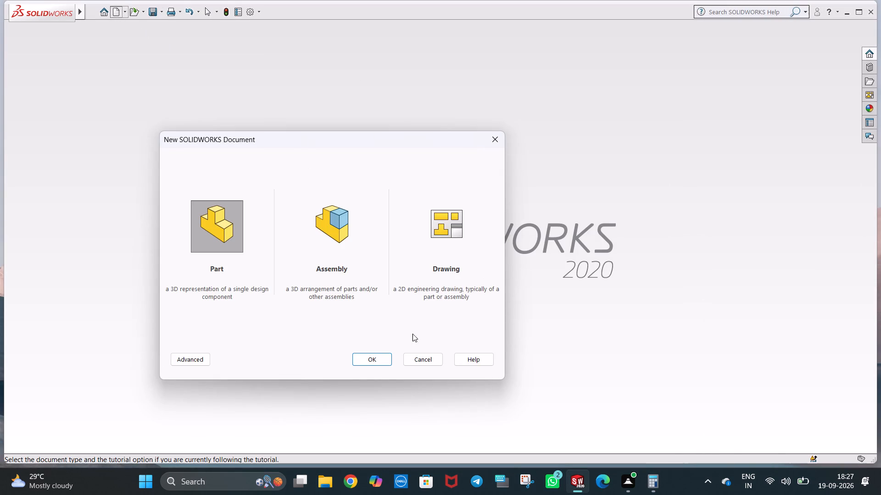
click(380, 361)
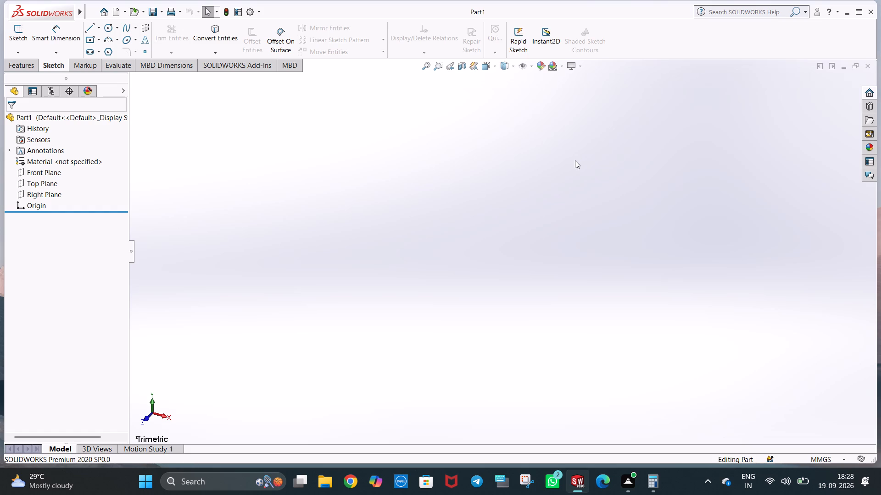
Start a new sketch on the Front Plane.
click(49, 179)
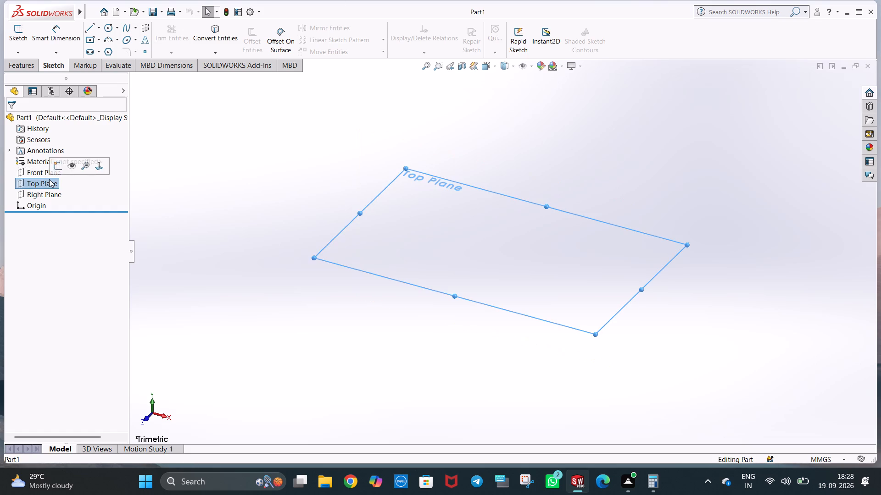
click(30, 170)
click(39, 157)
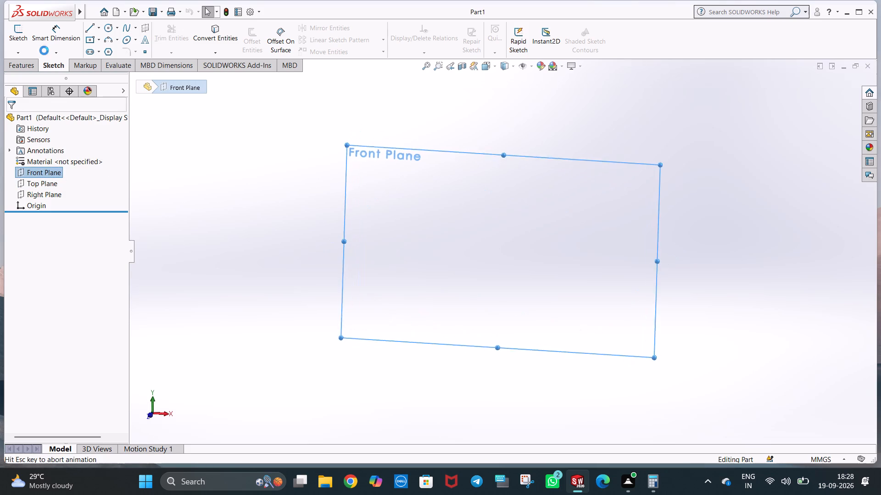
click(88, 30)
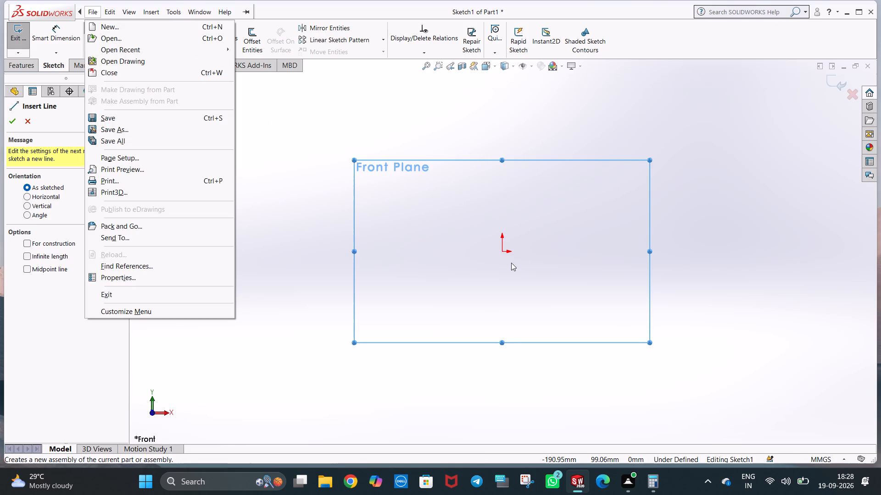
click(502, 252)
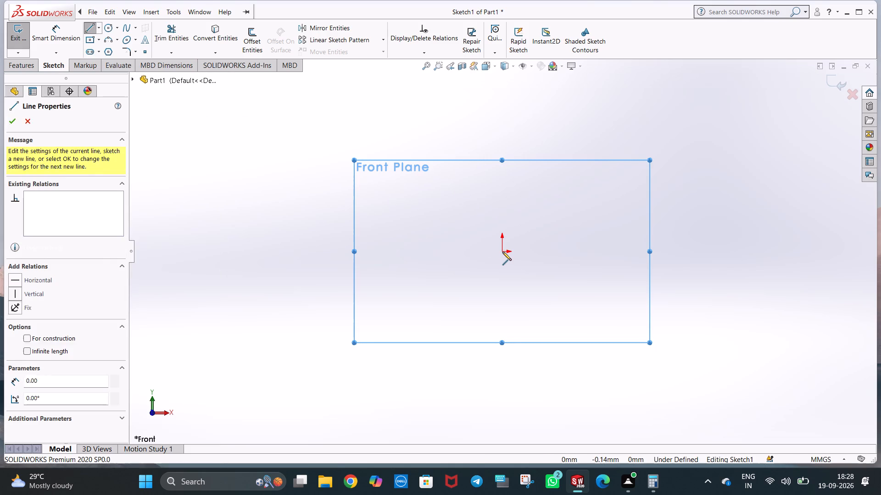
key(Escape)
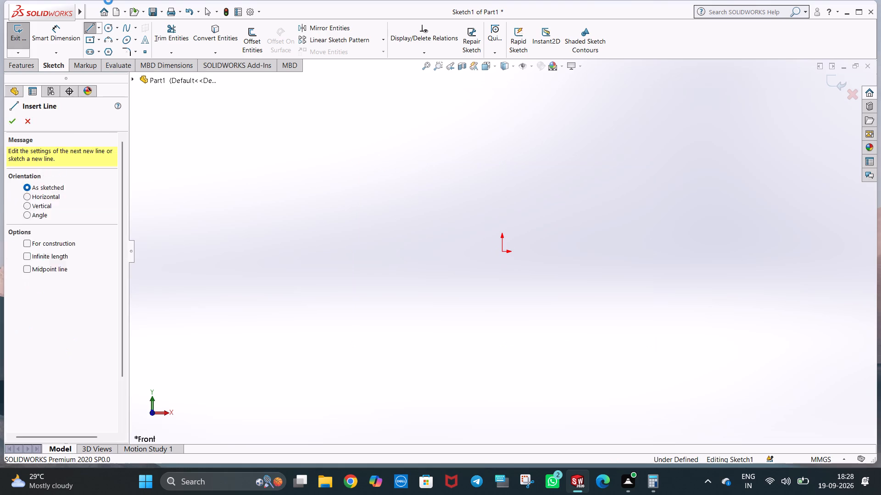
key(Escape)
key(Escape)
Sketch a horizontal line from the origin along positive X and set its length to 21 mm.
click(88, 28)
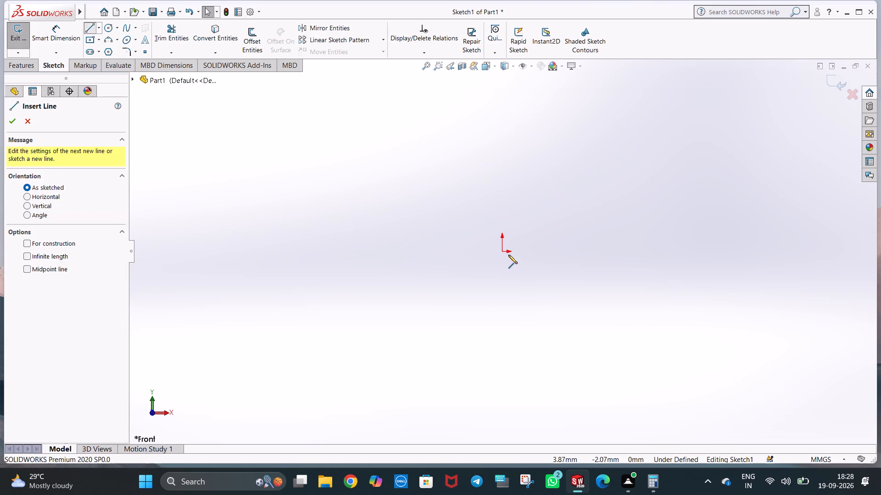
click(502, 250)
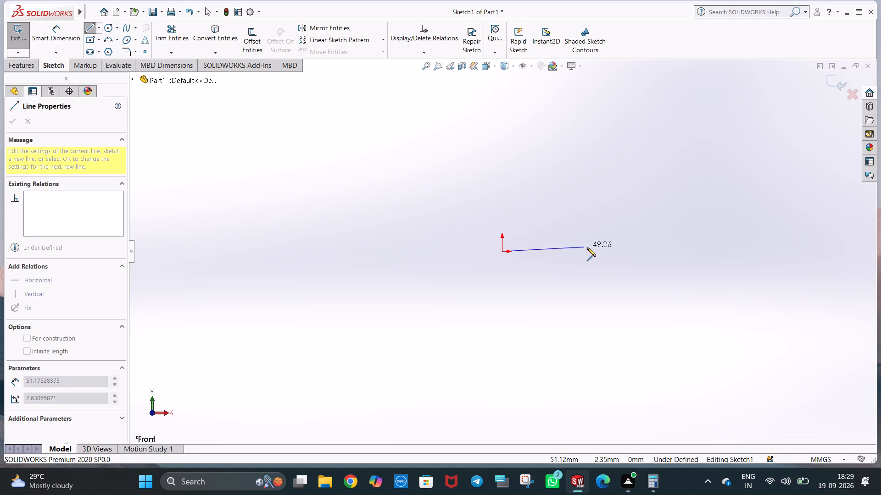
click(538, 253)
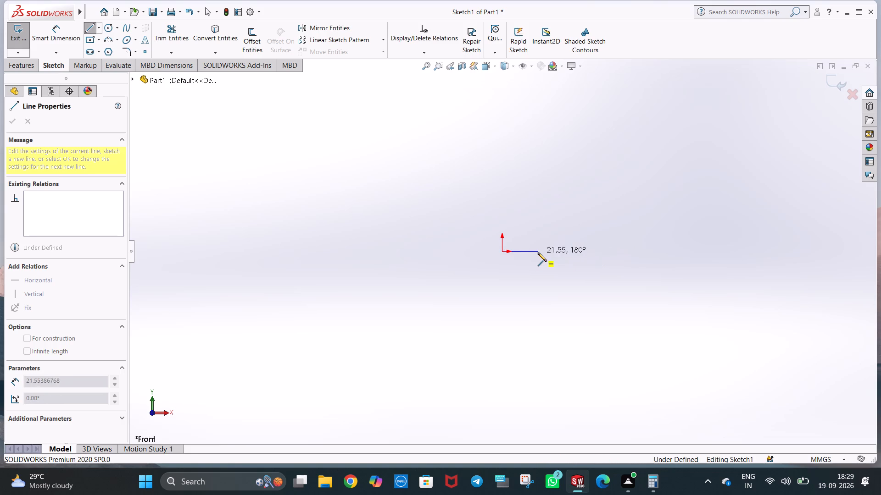
text(21)
key(Return)
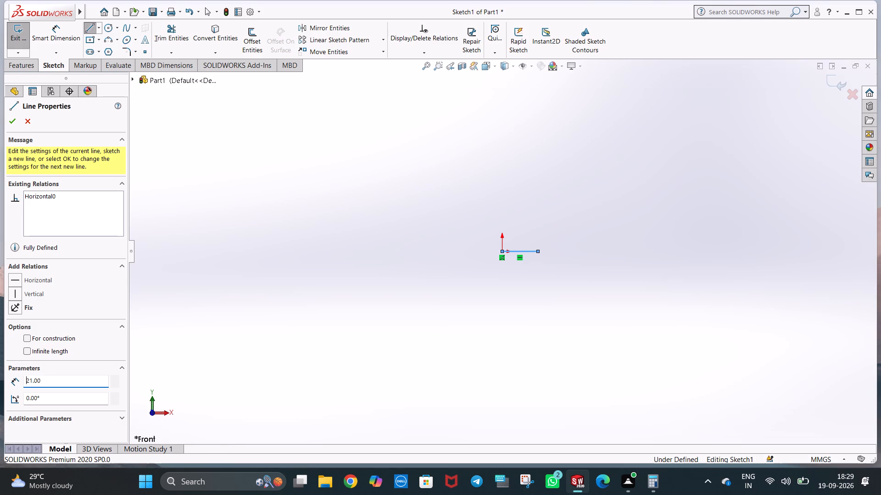
key(Escape)
Sketch a vertical line downward from the origin and set its length to 29 mm.
scroll(535, 291, down, 2)
scroll(519, 240, down, 7)
scroll(498, 254, up, 2)
scroll(493, 268, down, 2)
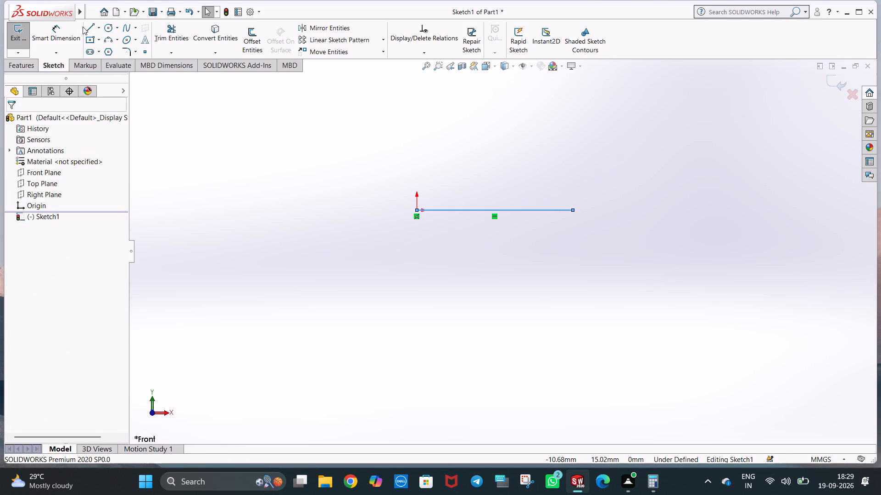
click(84, 27)
click(415, 209)
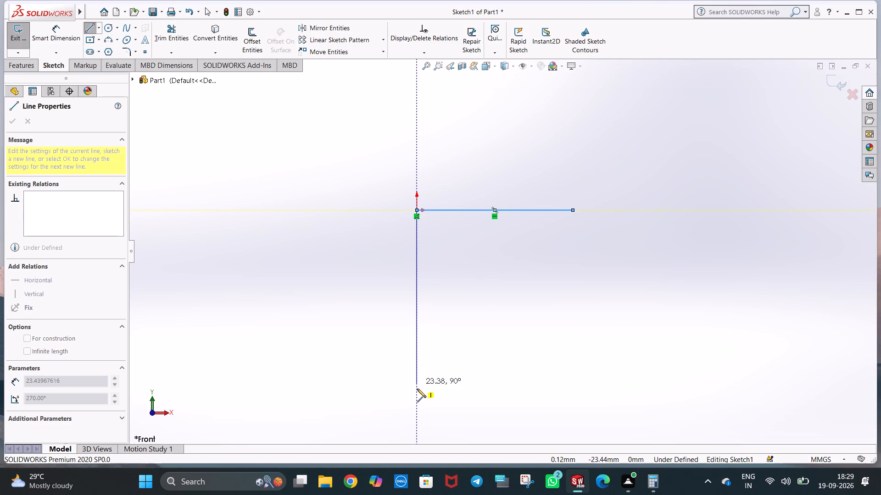
click(417, 427)
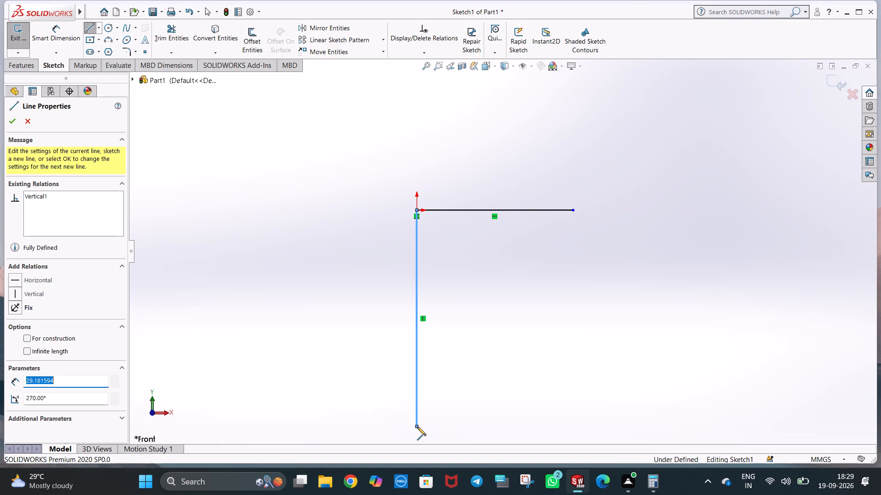
text(29)
key(Return)
key(Escape)
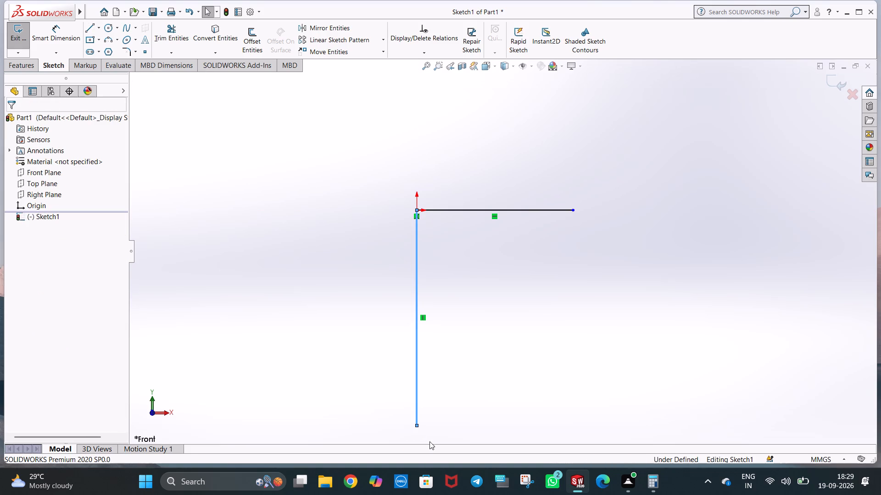
From the vertical line's lower end, sketch a 1 mm horizontal line toward positive X, followed by a 28 mm vertical line upward.
scroll(462, 410, down, 3)
scroll(451, 378, up, 3)
scroll(507, 221, down, 1)
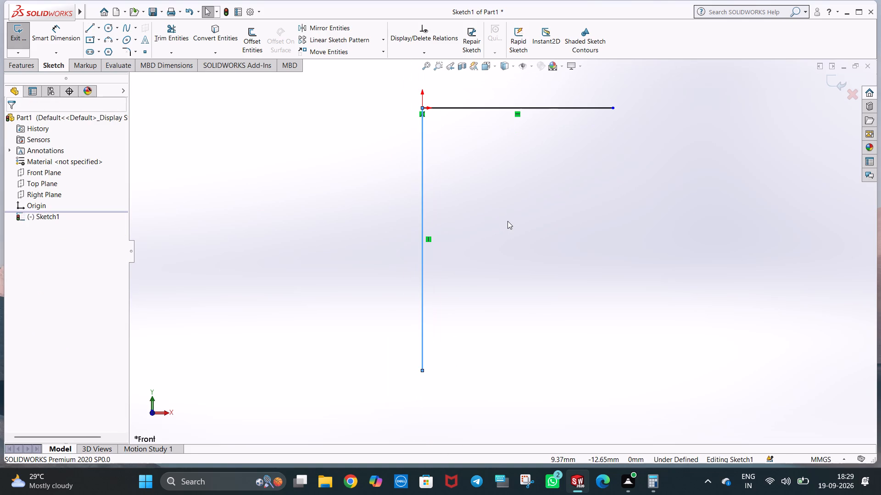
click(285, 140)
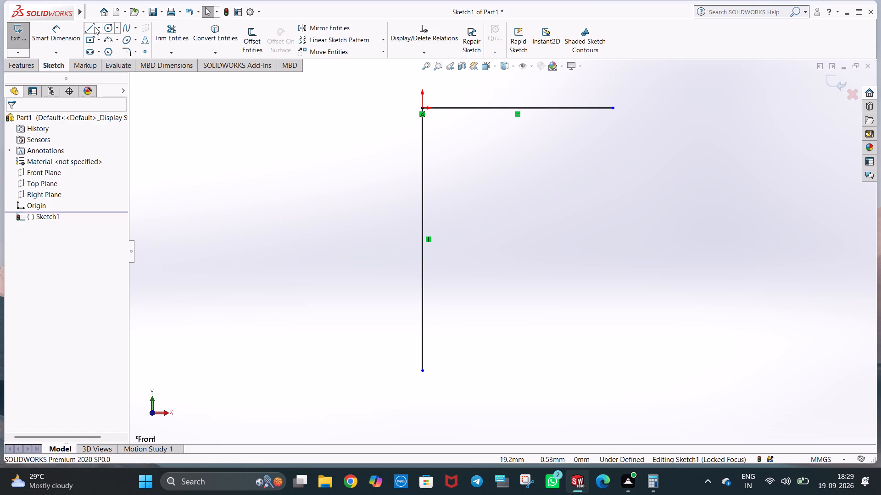
click(95, 27)
click(422, 370)
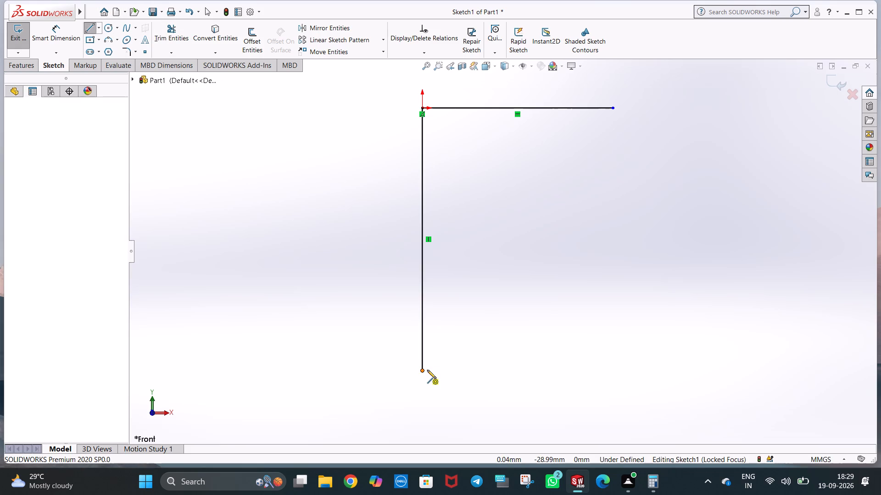
click(427, 370)
key(1)
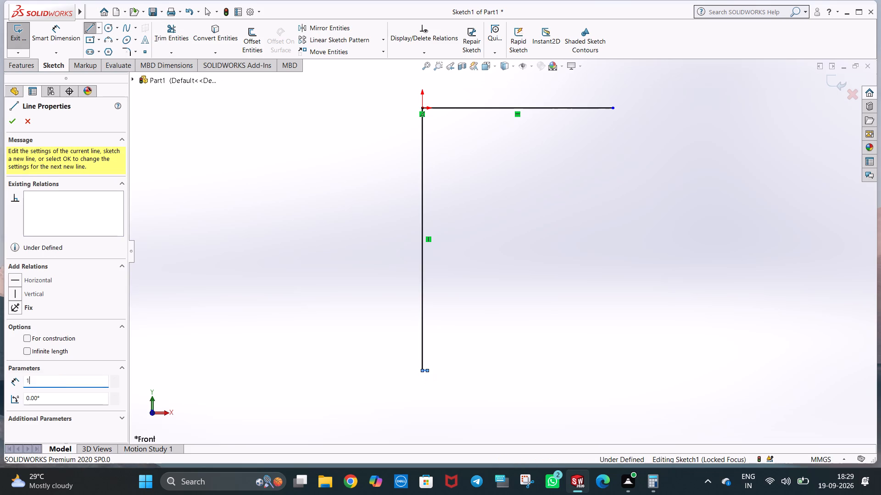
key(Return)
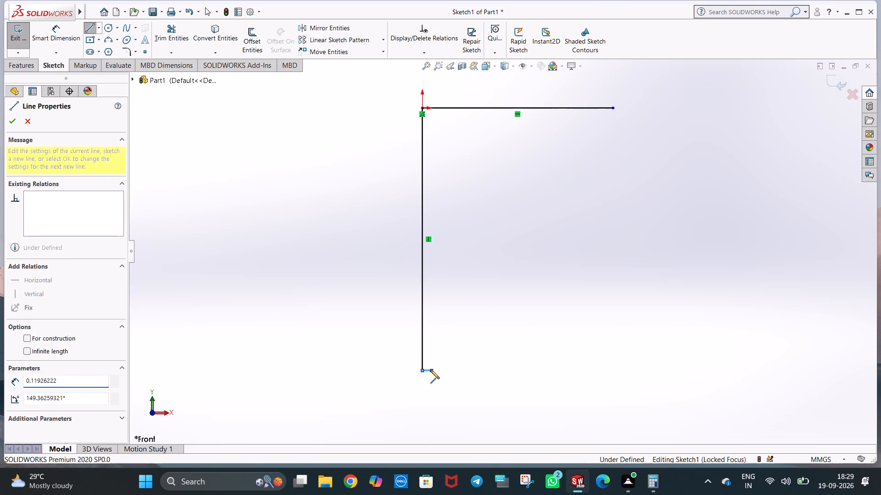
click(432, 114)
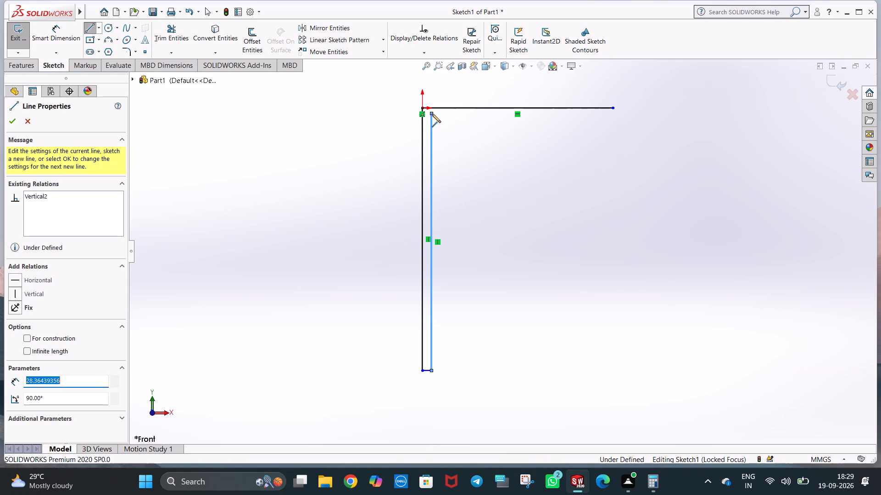
text(28)
key(Return)
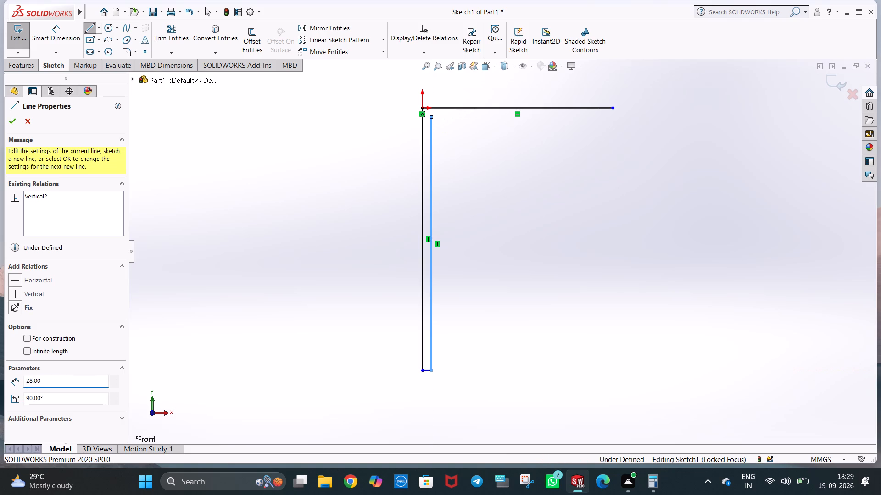
Close the L profile with a 20 mm horizontal inner line and a short vertical line up to the 21 mm line's free end.
click(613, 115)
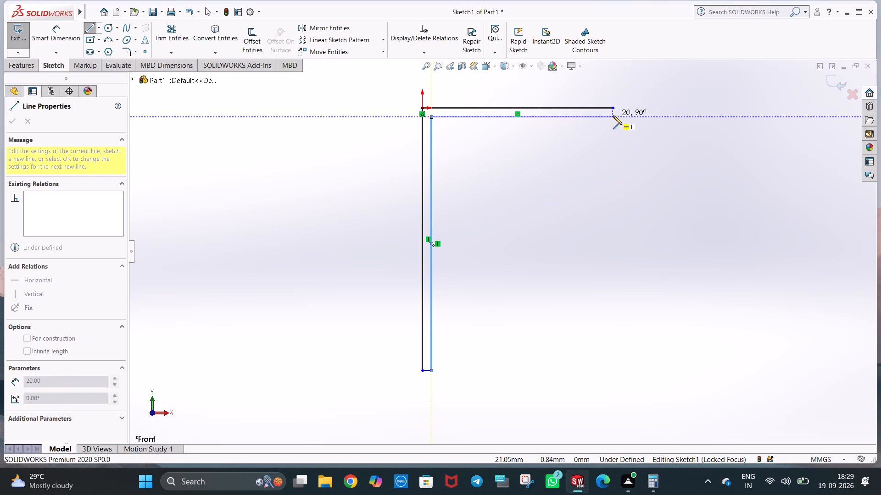
click(613, 108)
key(Escape)
key(Escape)
click(589, 154)
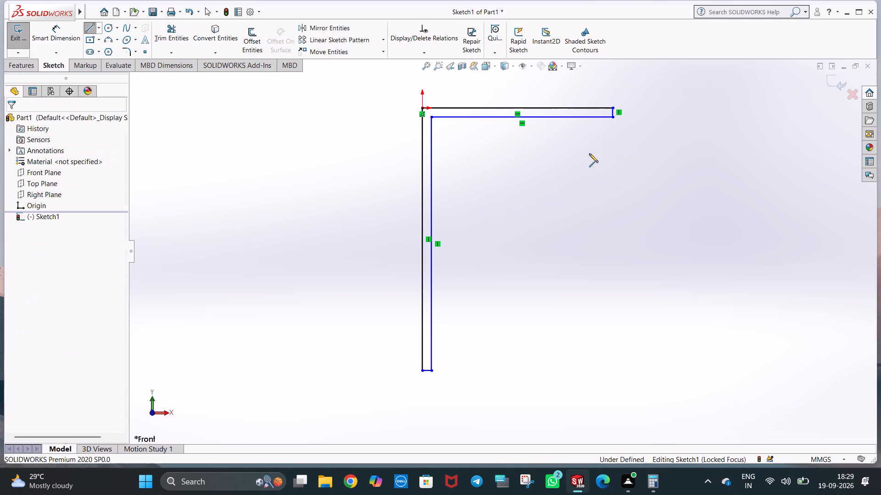
key(Escape)
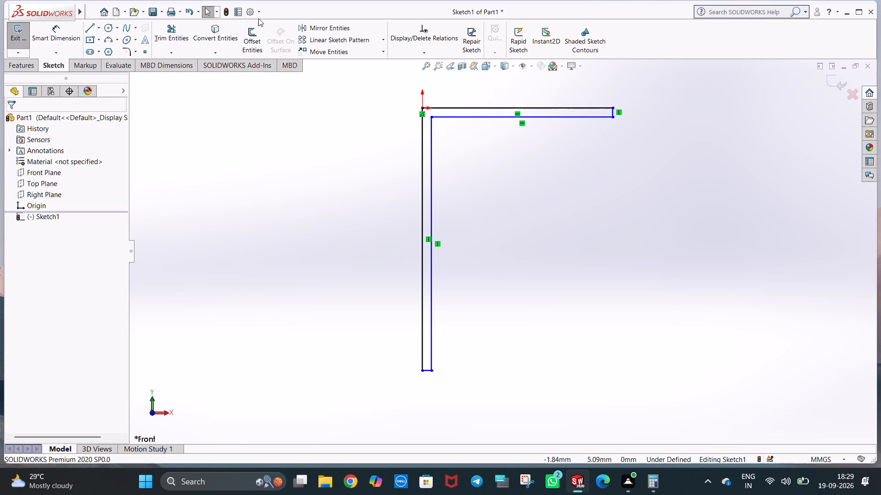
Sketch a circle of radius 2 mm just inside the L profile's inner corner.
click(113, 32)
click(450, 127)
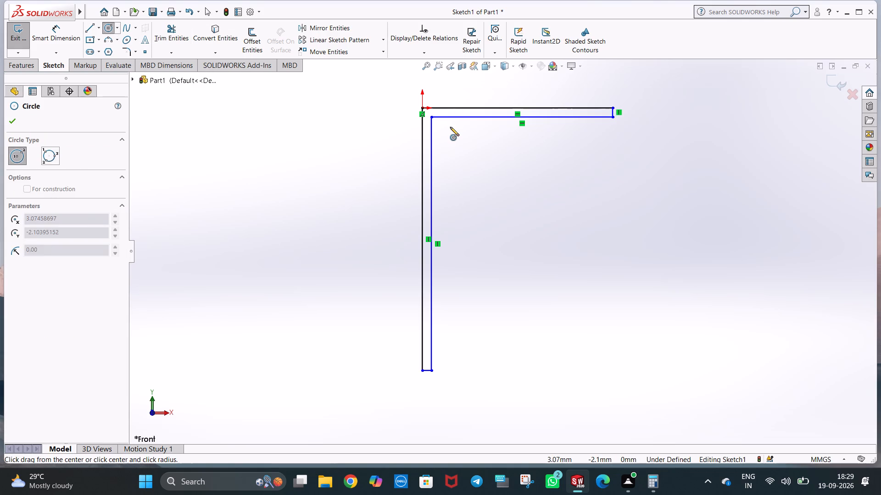
click(451, 139)
key(2)
key(Return)
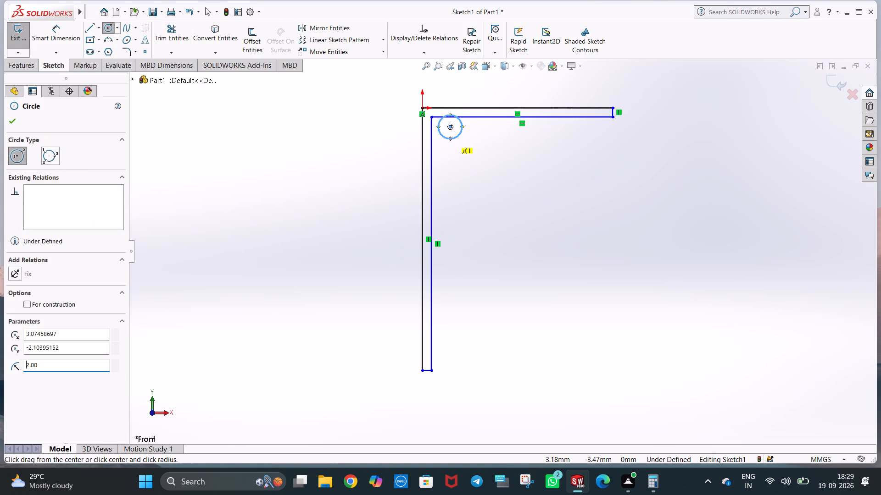
key(Escape)
click(489, 151)
Make the circle tangent to both the horizontal and the vertical inner lines of the L profile.
scroll(489, 151, down, 1)
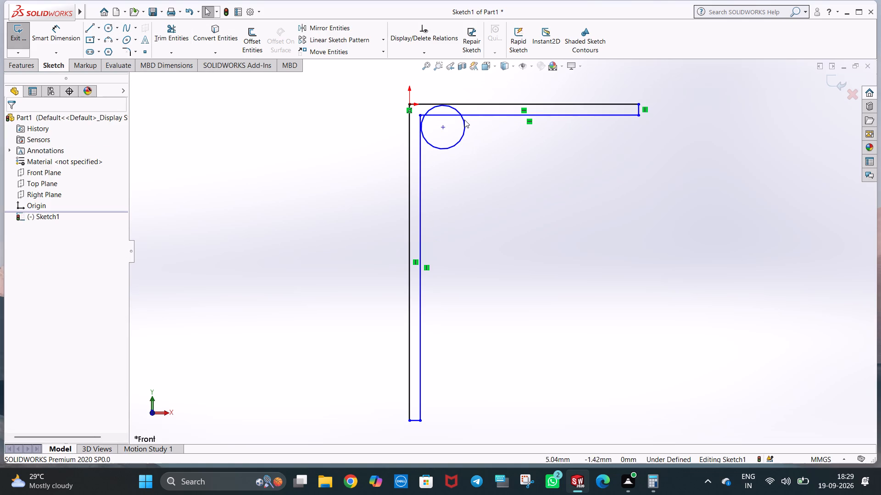
ctrl+click(468, 115)
ctrl+click(463, 121)
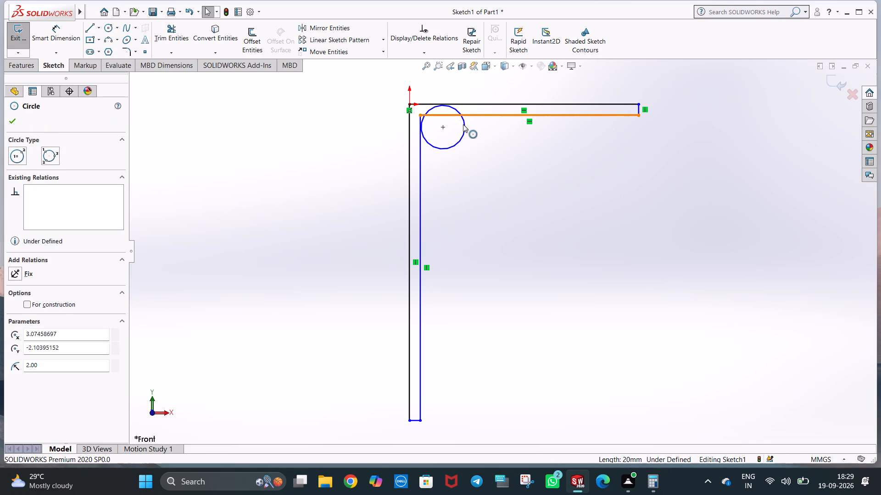
ctrl+click(39, 284)
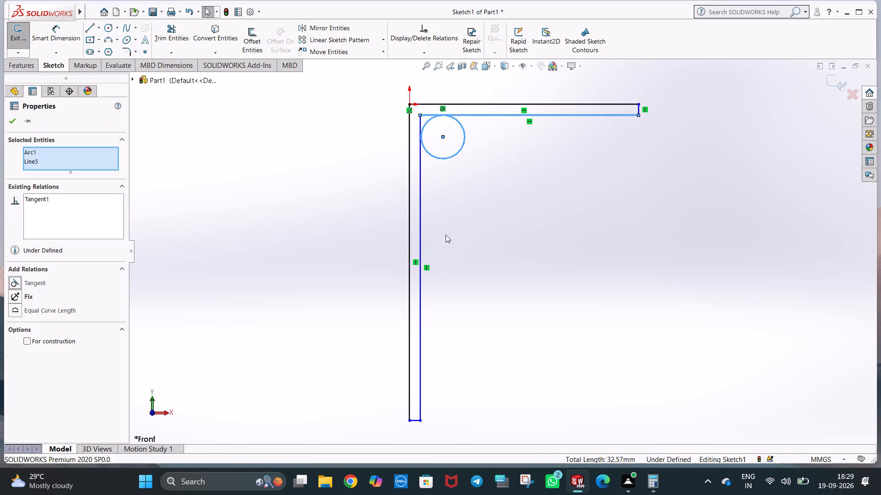
click(487, 218)
ctrl+click(442, 160)
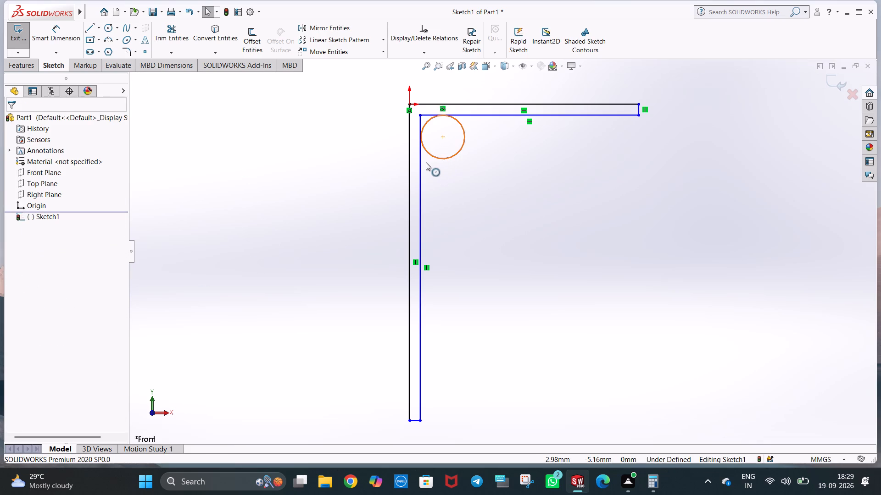
ctrl+click(420, 162)
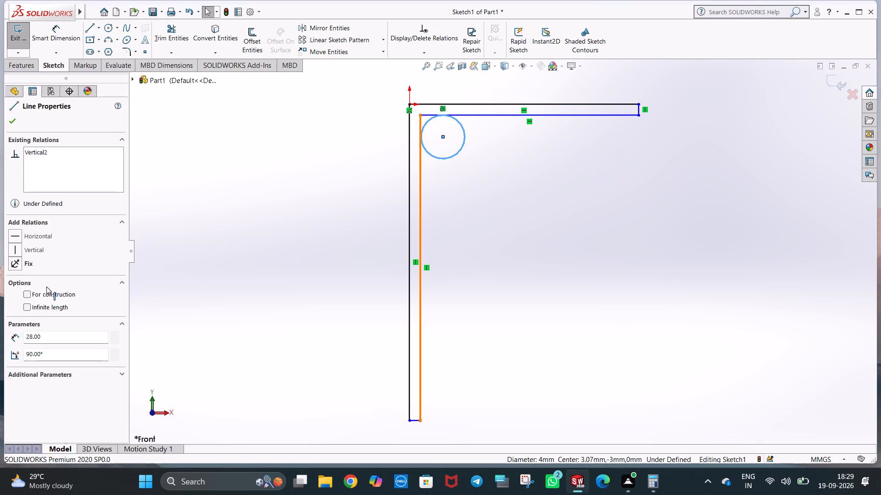
ctrl+click(36, 281)
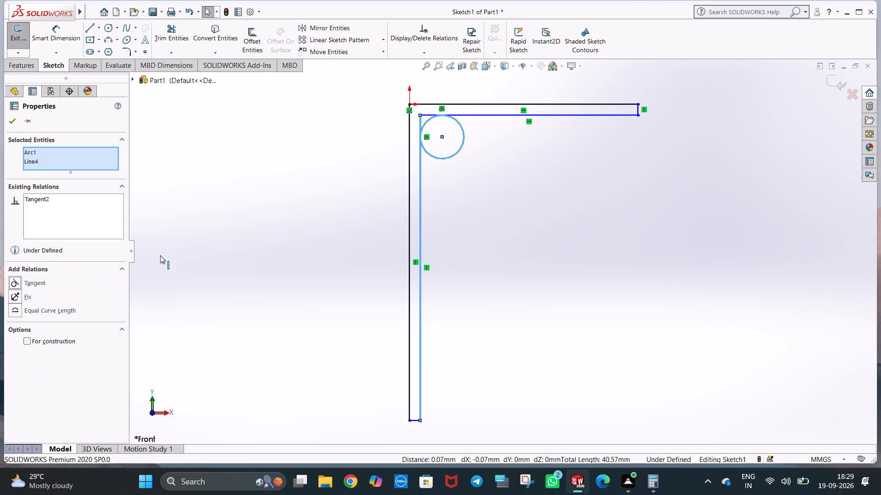
click(492, 195)
Trim the inner corner's line ends and the rest of the circle, leaving a tangent arc between the two inner lines.
scroll(477, 160, up, 2)
click(351, 116)
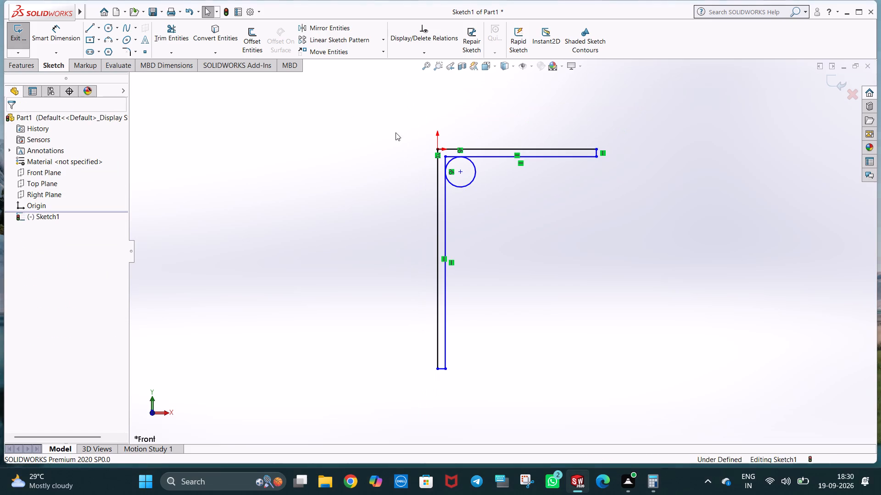
scroll(404, 136, down, 2)
click(163, 42)
scroll(485, 207, down, 5)
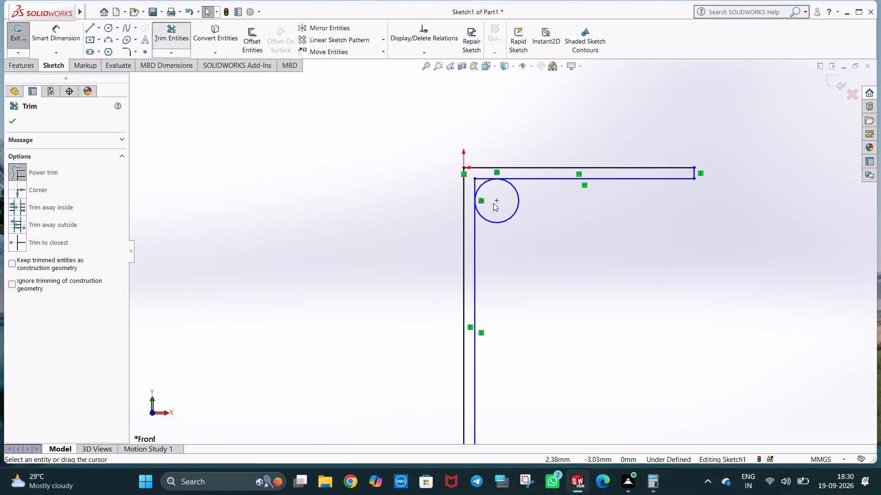
scroll(493, 203, down, 1)
drag(491, 159, 465, 184)
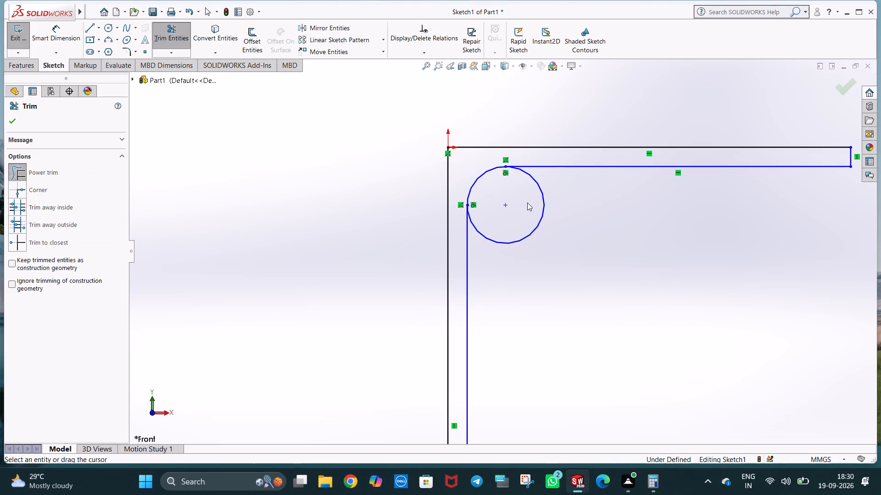
drag(527, 203, 563, 203)
scroll(563, 201, up, 3)
key(Escape)
scroll(549, 235, up, 2)
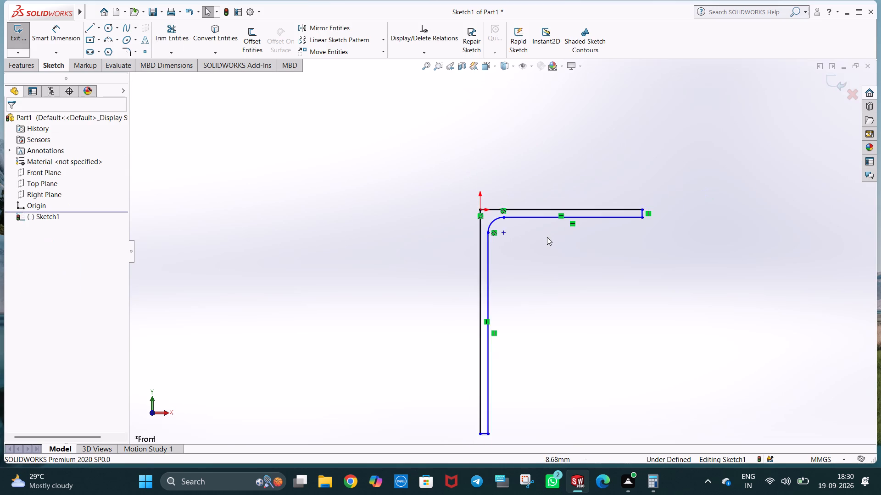
scroll(547, 237, down, 3)
scroll(545, 238, up, 1)
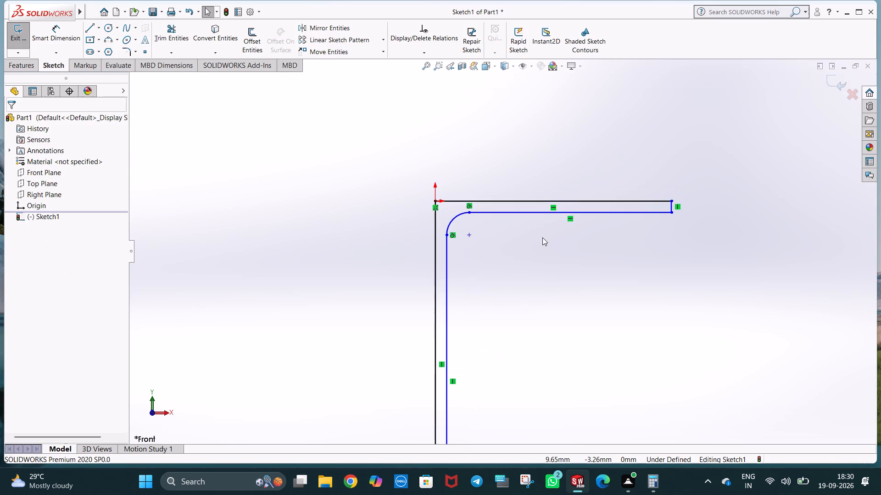
key(Escape)
Sketch a second circle of radius 2 mm near the L profile's outer corner at the origin.
scroll(444, 212, down, 3)
click(392, 193)
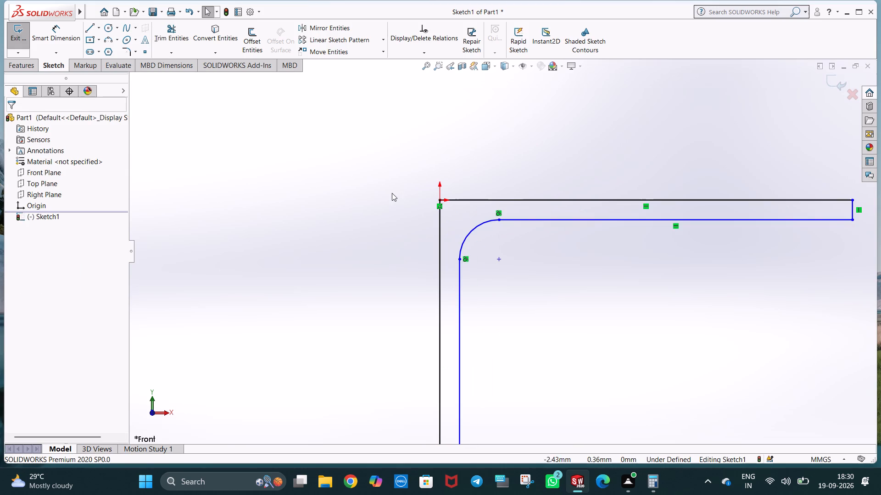
click(112, 30)
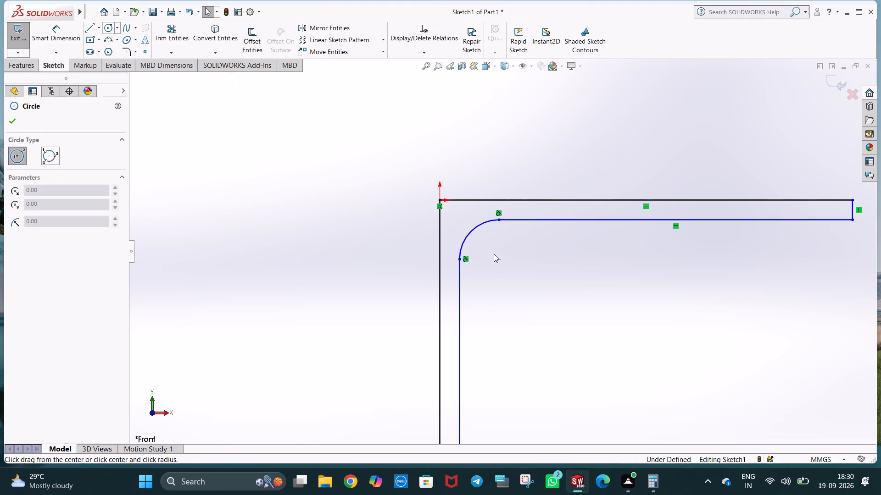
click(480, 239)
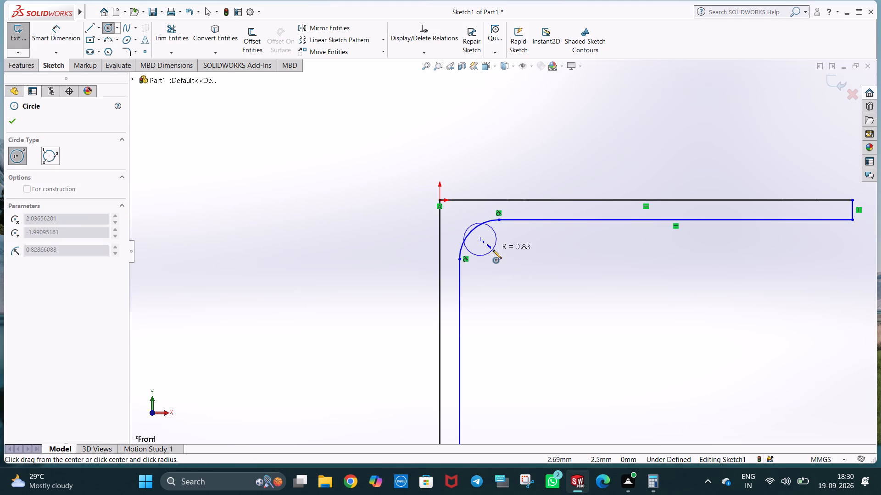
click(493, 250)
key(2)
key(Return)
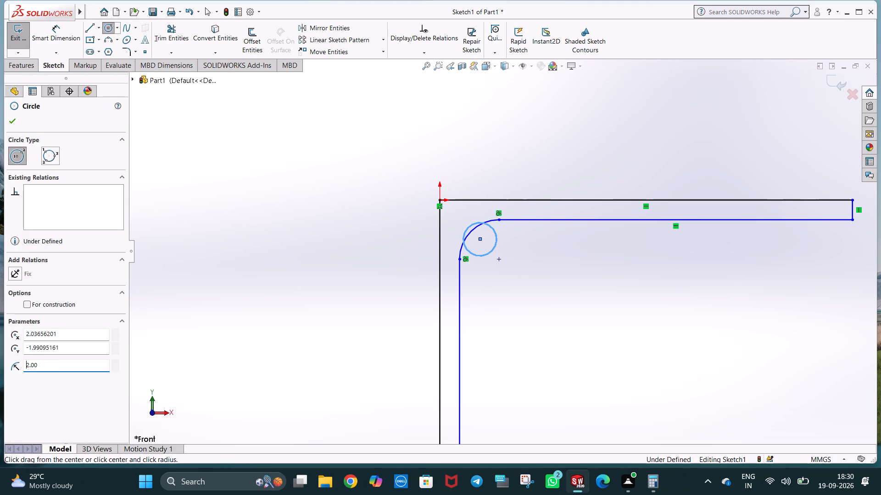
key(Escape)
click(501, 169)
Make the second circle tangent to the horizontal and vertical outer lines of the L profile.
ctrl+click(509, 199)
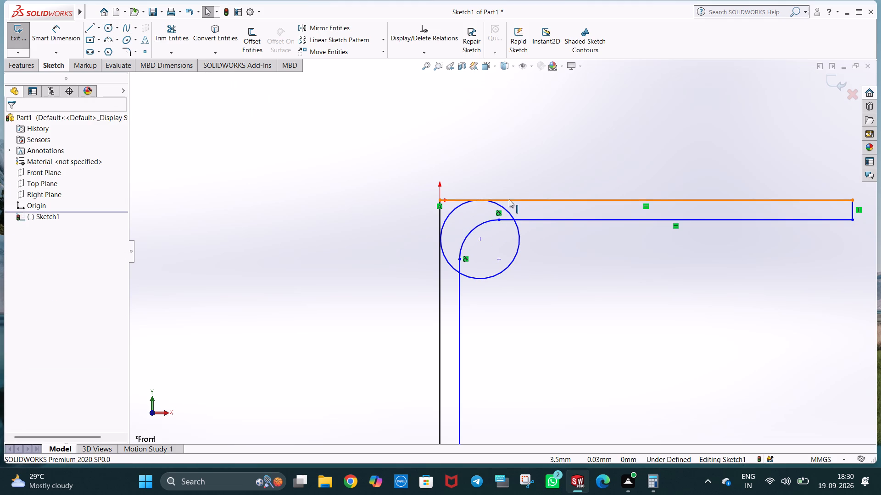
ctrl+click(500, 207)
ctrl+click(501, 207)
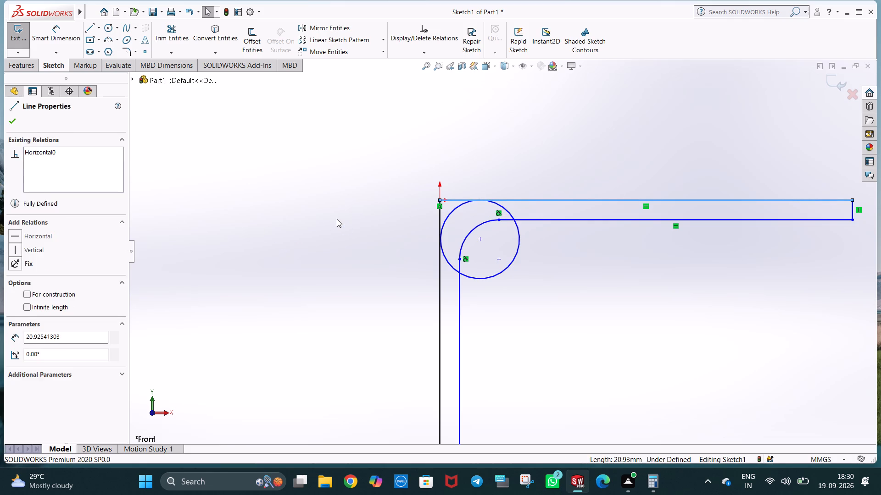
click(337, 219)
key(Escape)
ctrl+click(504, 201)
ctrl+click(500, 206)
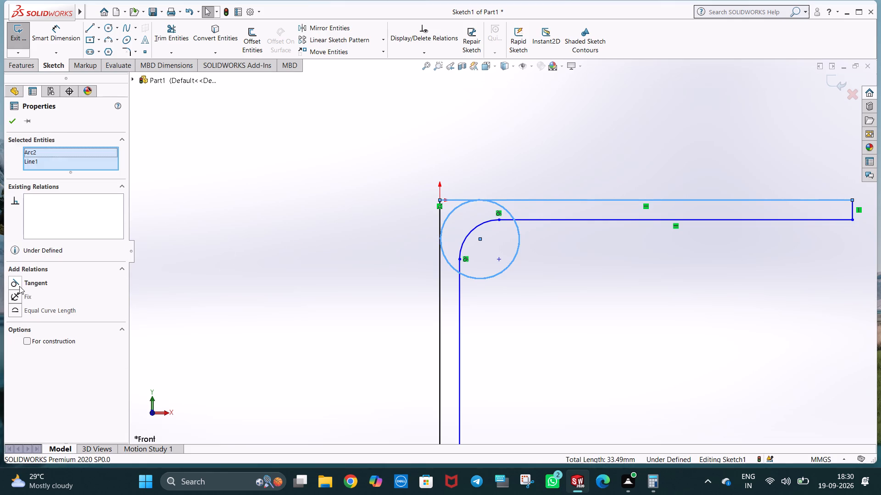
ctrl+click(36, 283)
click(479, 154)
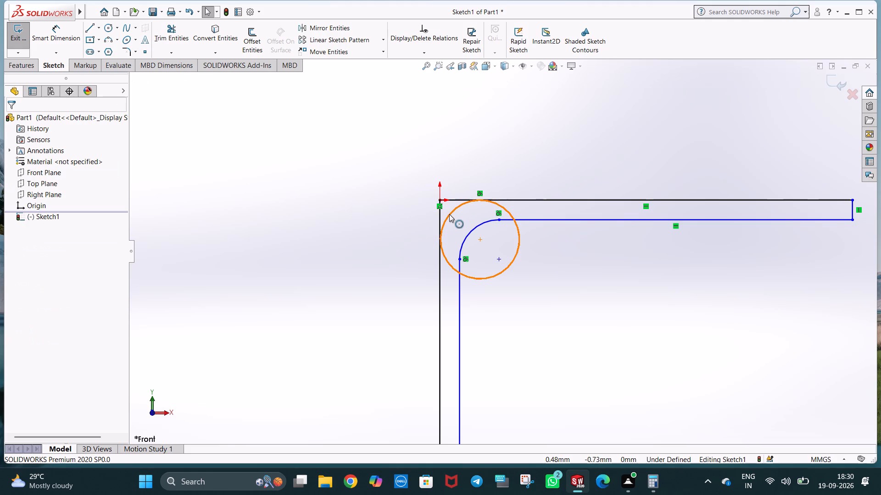
ctrl+click(449, 214)
ctrl+click(440, 215)
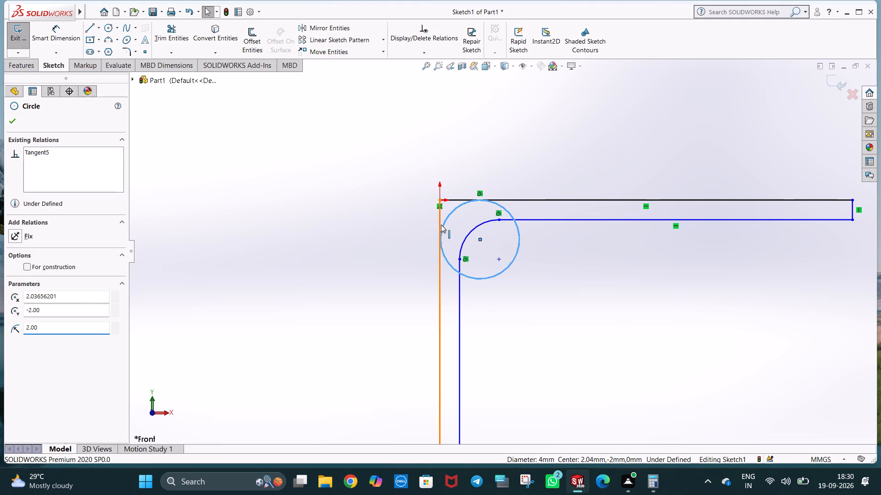
ctrl+click(42, 283)
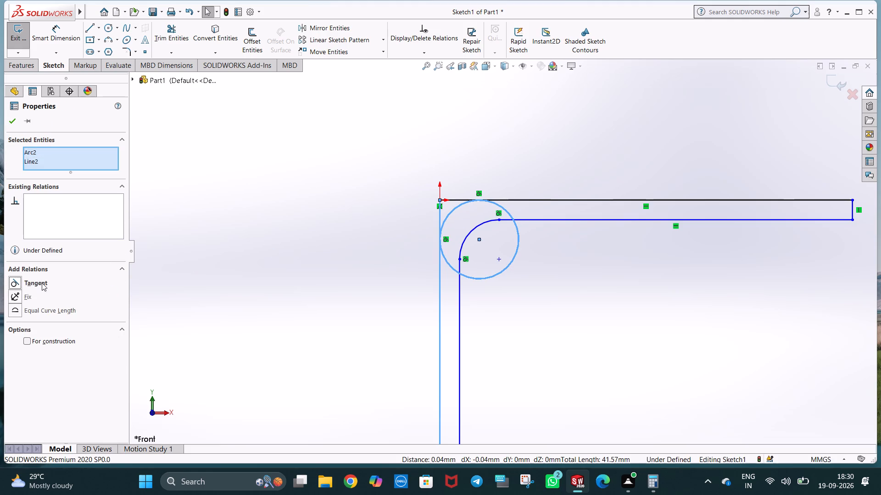
click(434, 148)
Trim the outer corner's line ends and the rest of the second circle, leaving a tangent arc between the outer lines.
click(167, 38)
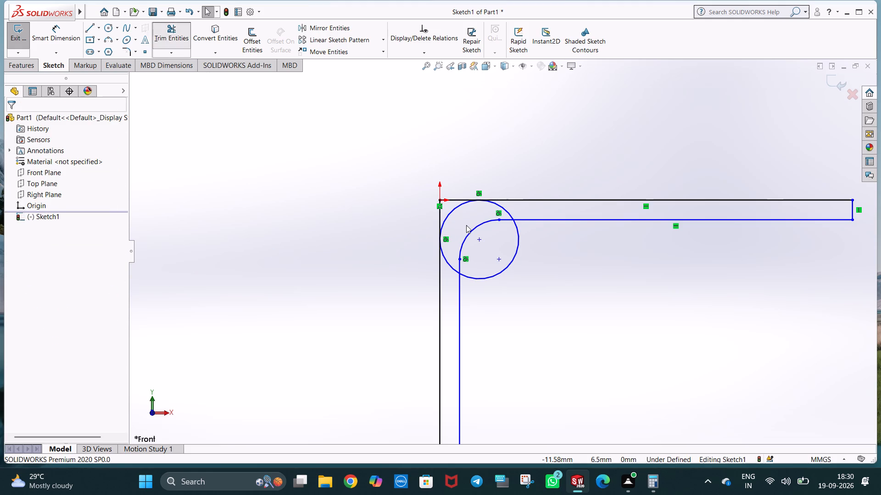
scroll(466, 225, down, 3)
drag(460, 180, 418, 229)
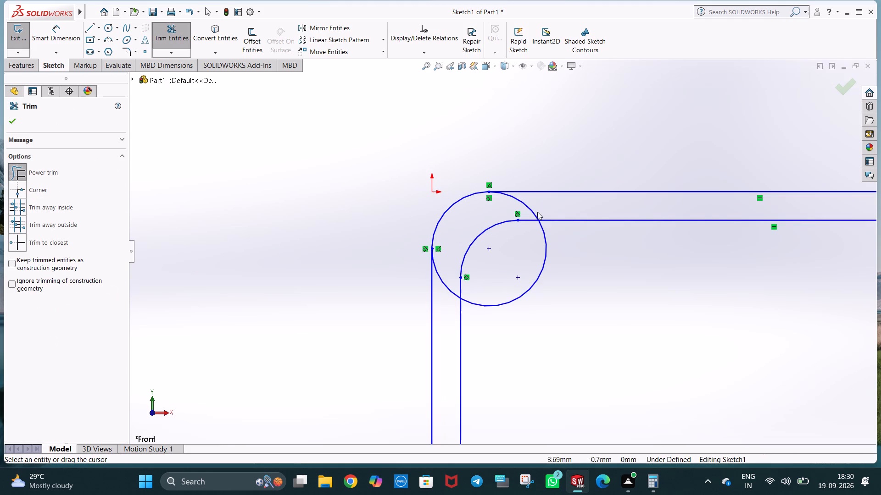
drag(541, 204, 513, 208)
drag(528, 249, 563, 261)
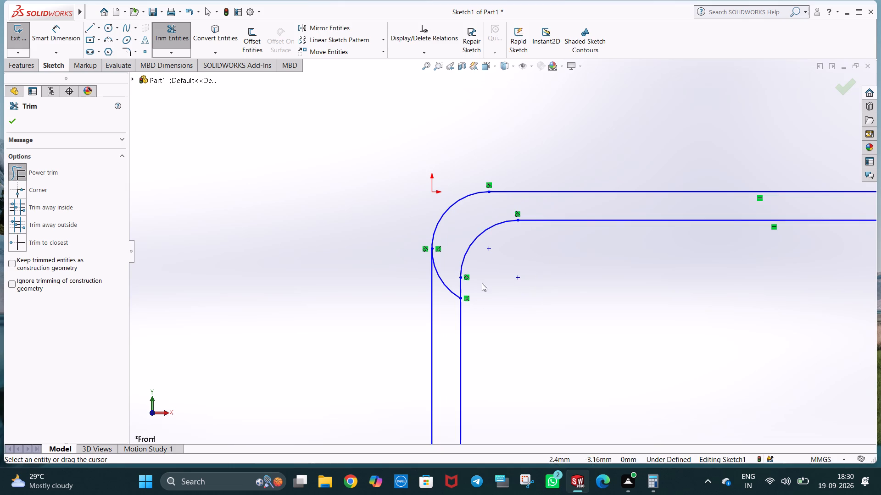
drag(448, 269, 446, 302)
scroll(540, 251, up, 5)
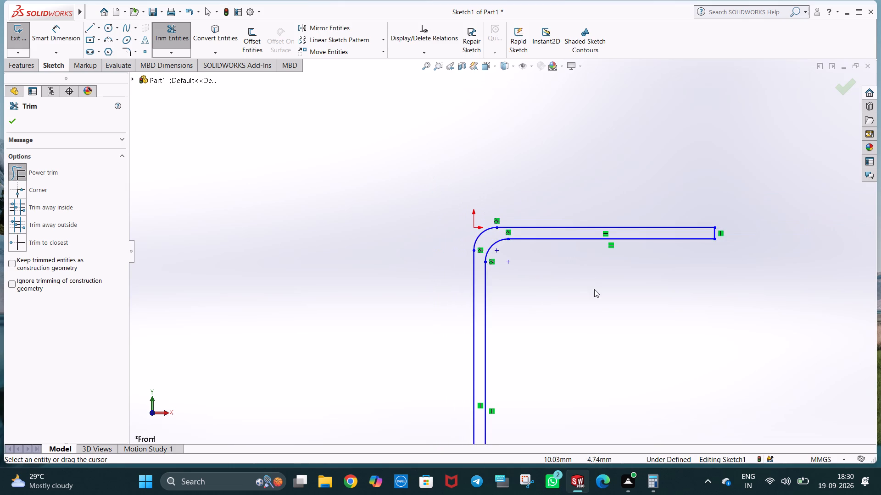
key(Escape)
scroll(597, 302, up, 5)
scroll(598, 302, down, 2)
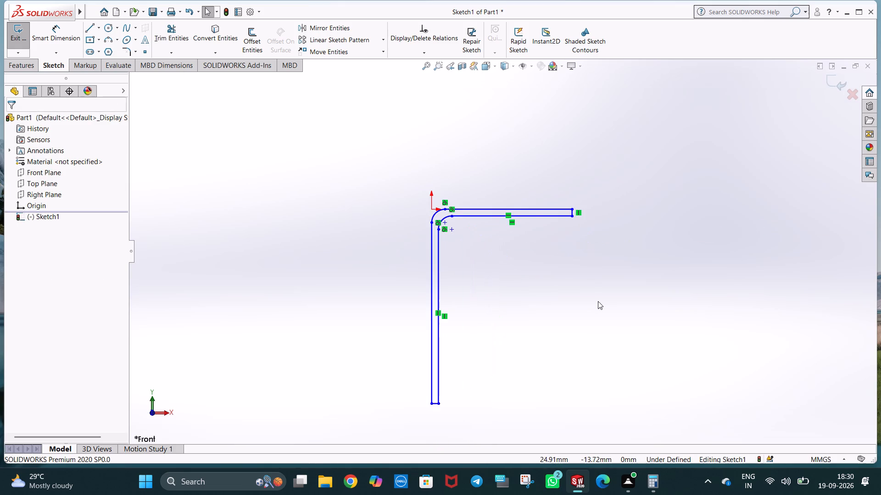
click(639, 307)
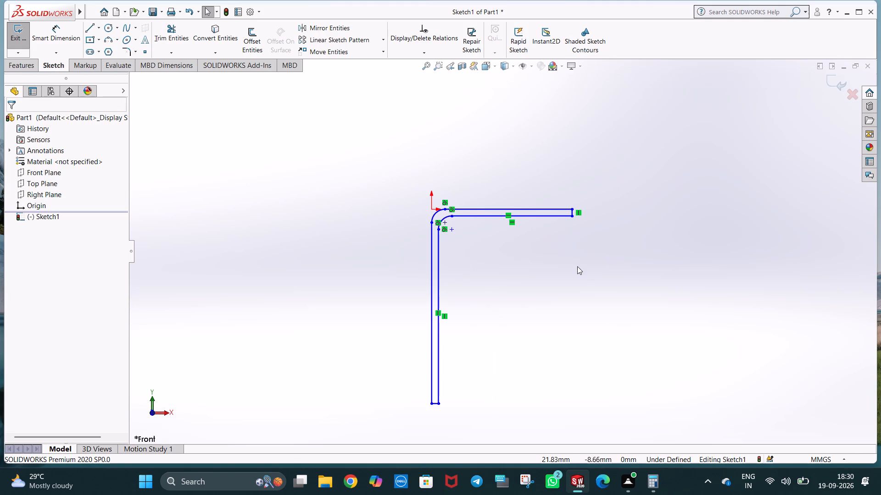
Sketch a 5 mm construction centerline along the horizontal leg's inner line, starting at the lower corner of its free end.
scroll(569, 230, down, 3)
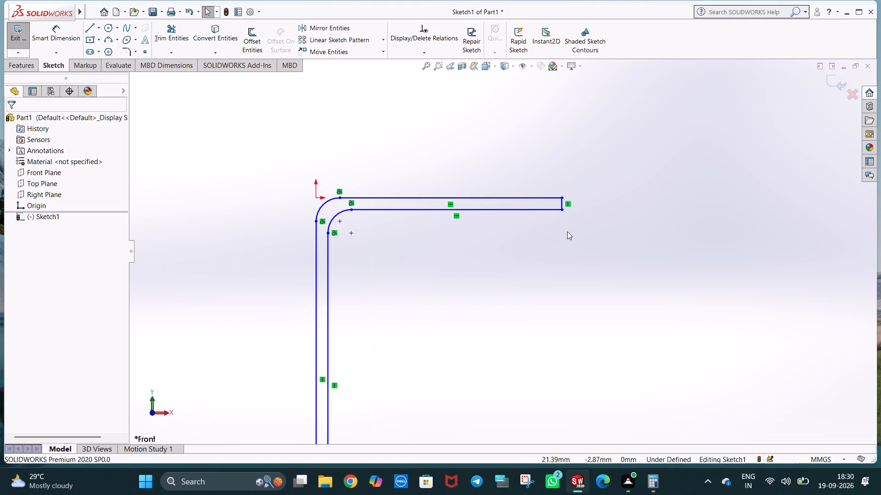
scroll(566, 231, down, 1)
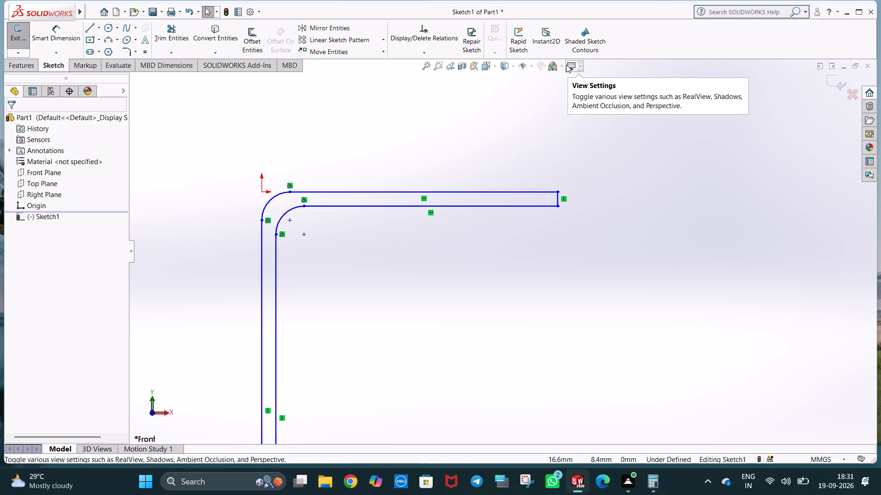
click(98, 28)
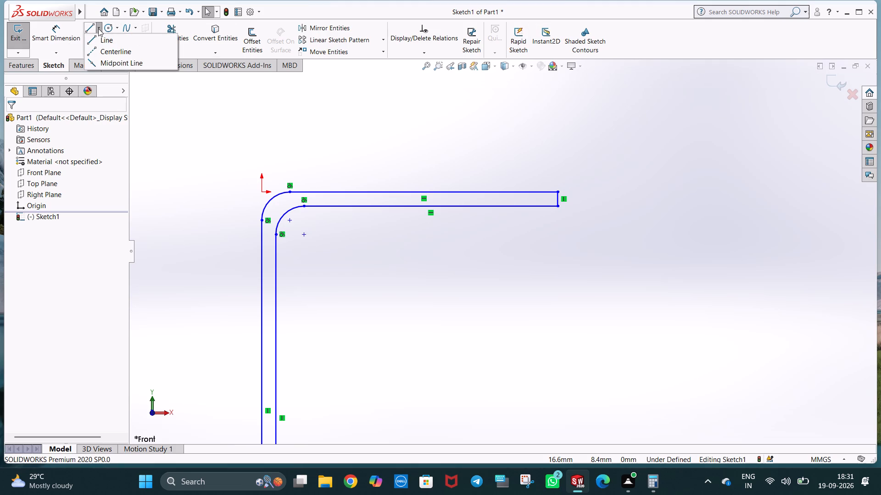
click(104, 51)
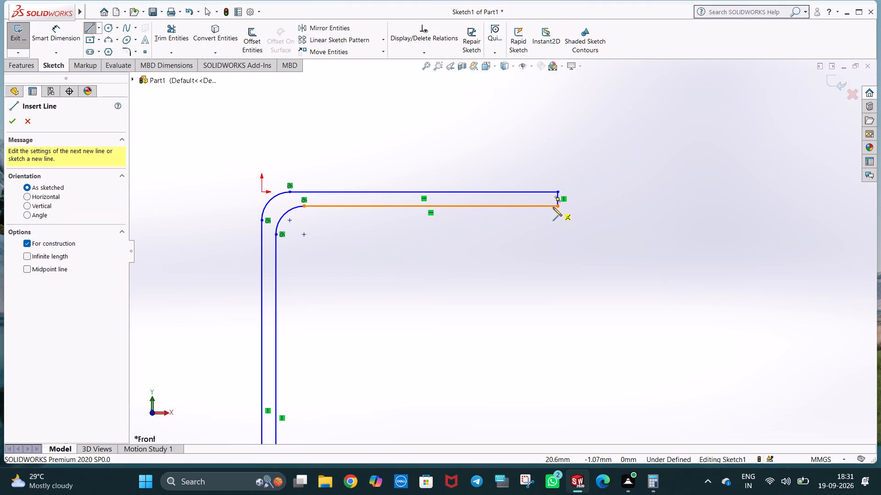
click(557, 206)
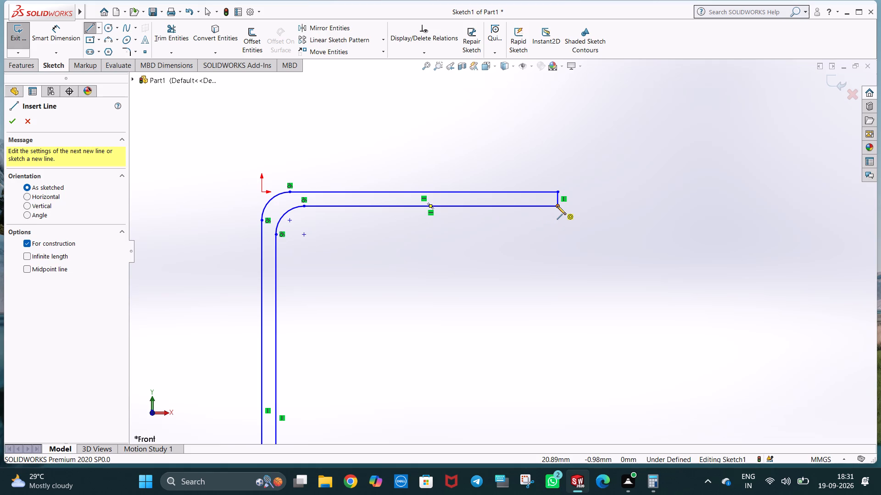
click(524, 205)
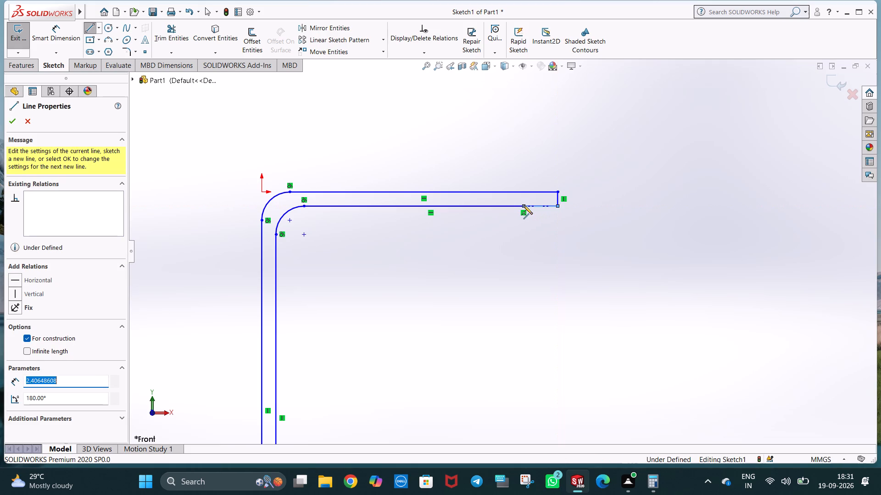
key(5)
key(Return)
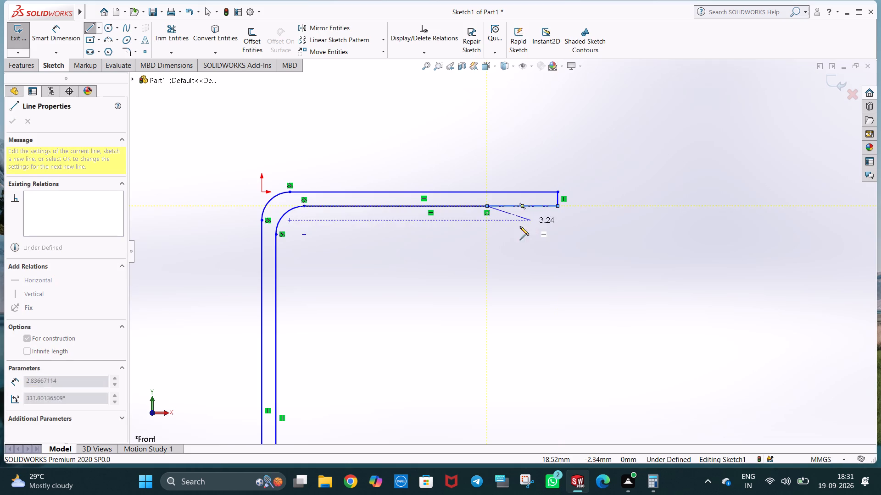
key(Escape)
key(Escape)
click(469, 180)
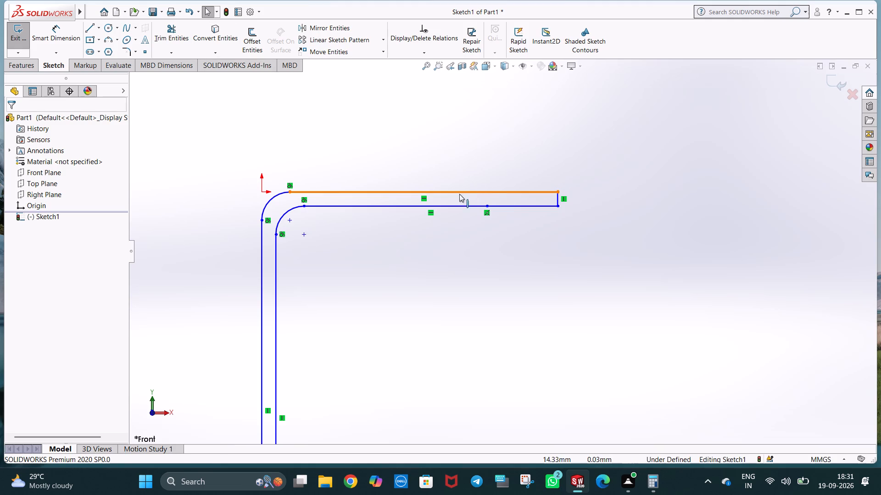
Sketch a circle of radius 2.5 mm centred on the horizontal leg's inner line near its free end.
click(109, 25)
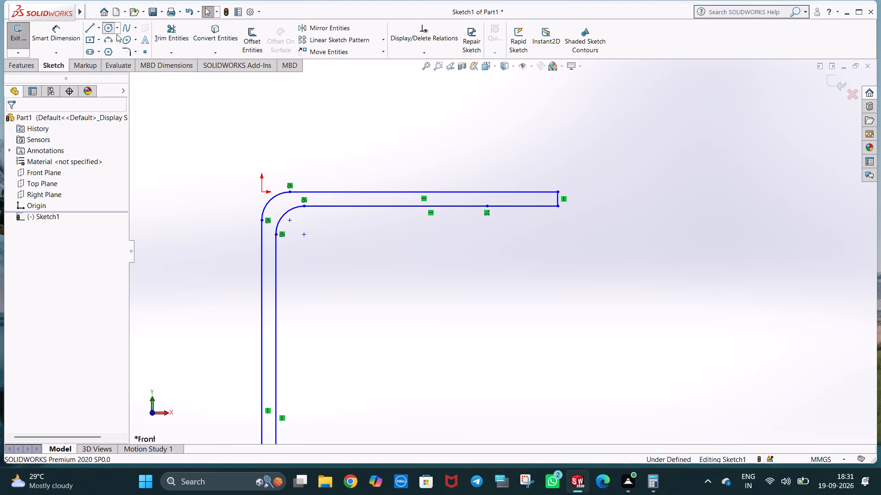
click(533, 205)
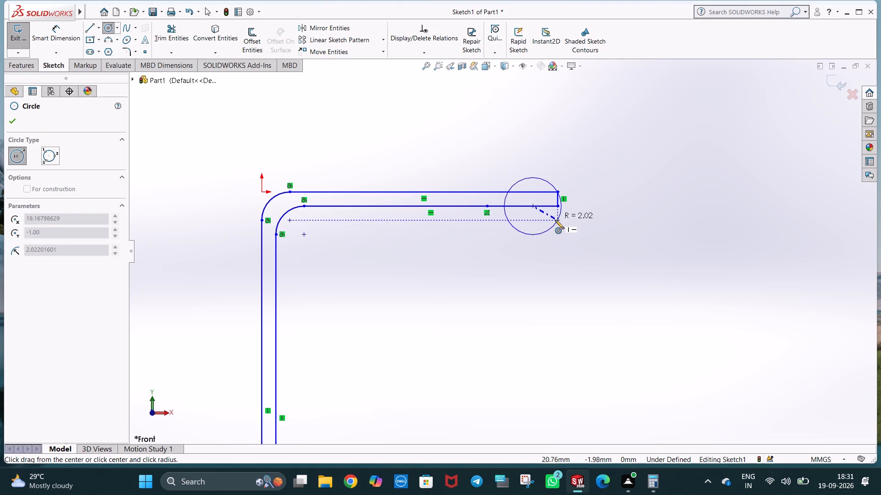
click(555, 220)
text(2.5)
key(Return)
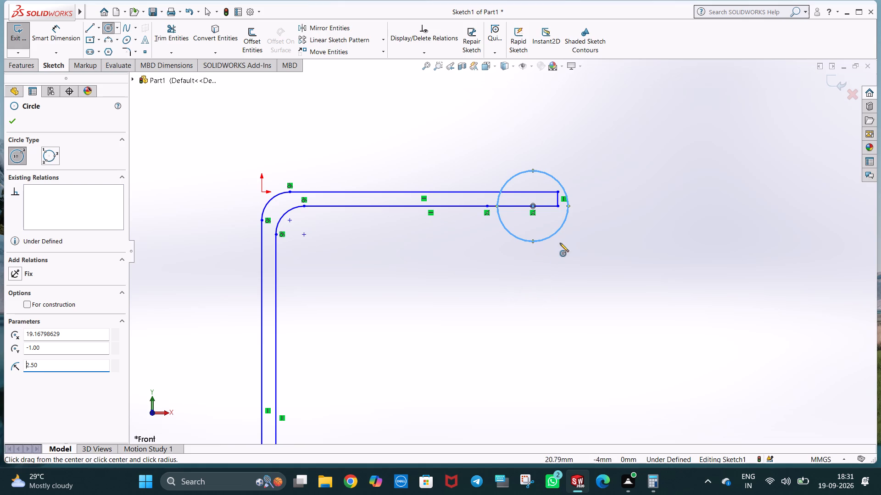
key(Escape)
key(Escape)
click(576, 251)
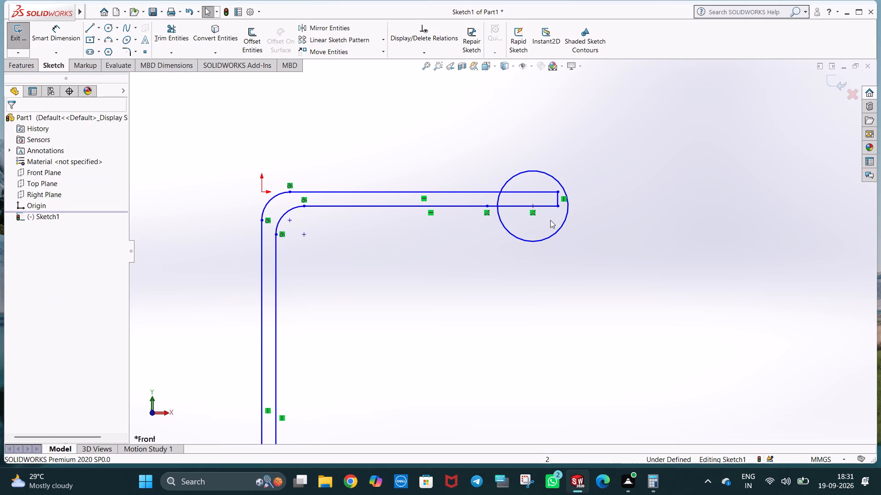
Copy the circle slightly below its original position and set the copy's radius to 1.125 mm.
scroll(550, 231, up, 1)
scroll(550, 231, down, 1)
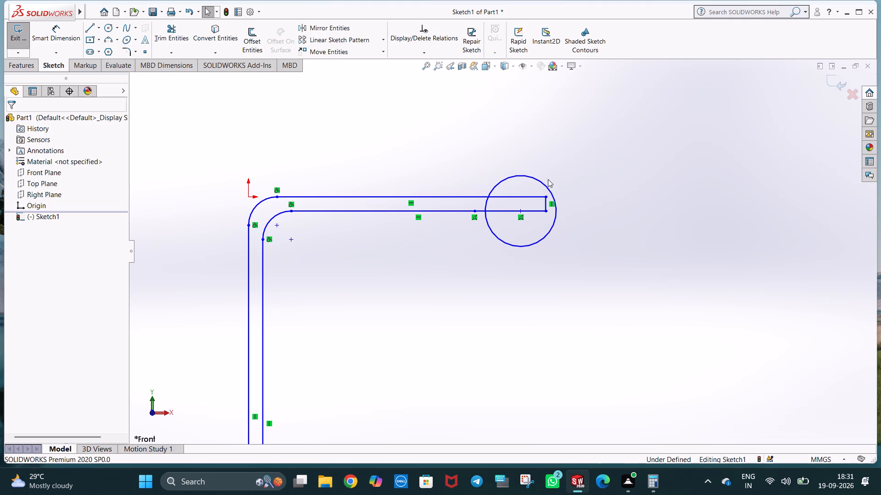
ctrl+drag(544, 184, 541, 202)
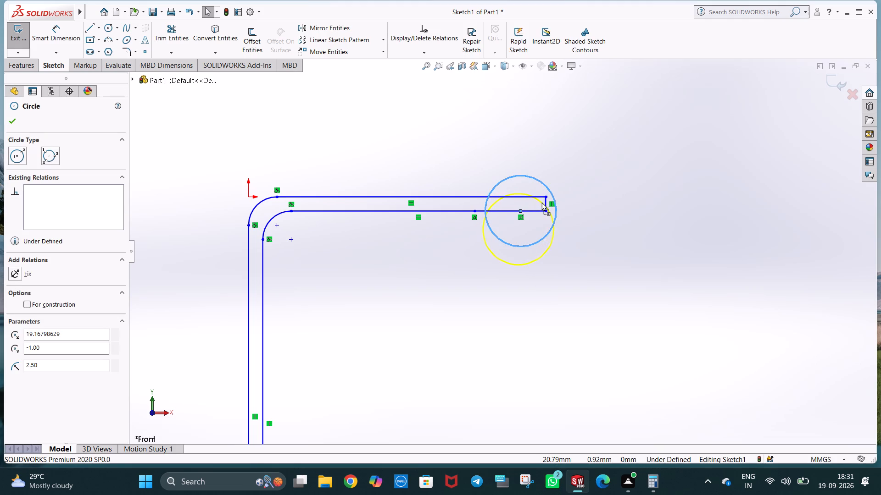
ctrl+drag(541, 202, 538, 205)
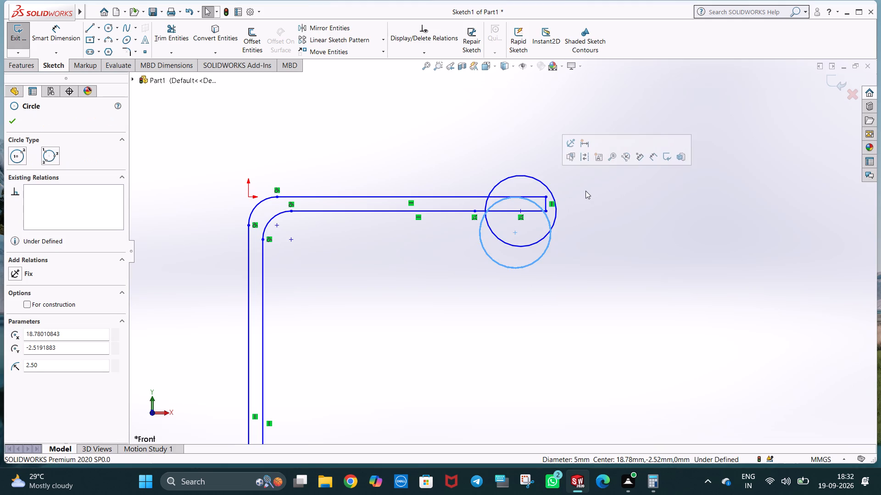
click(579, 224)
click(548, 242)
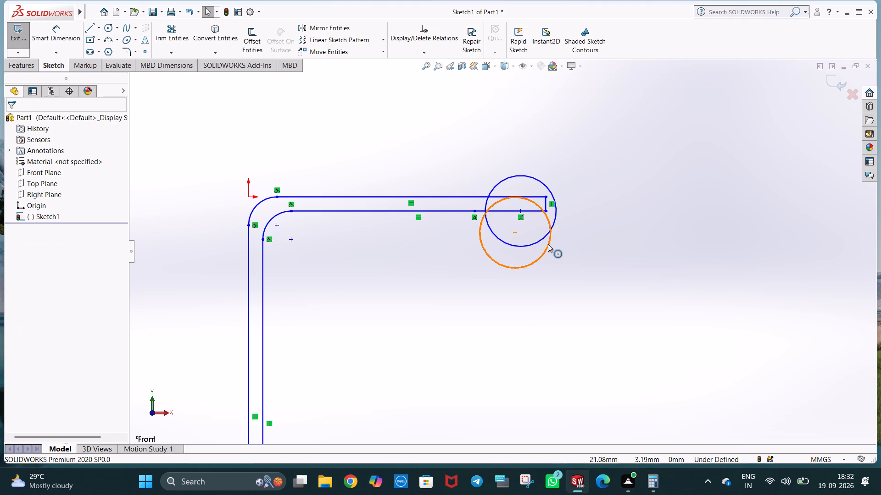
text(1.125)
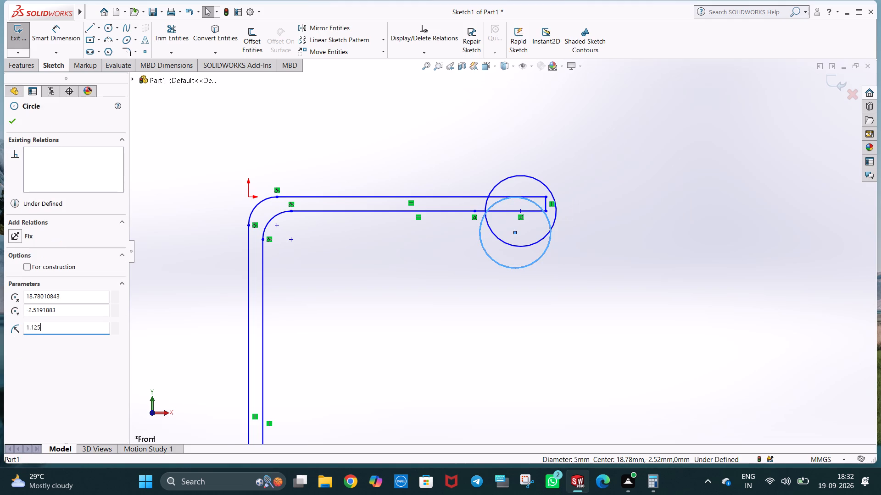
key(Return)
click(633, 162)
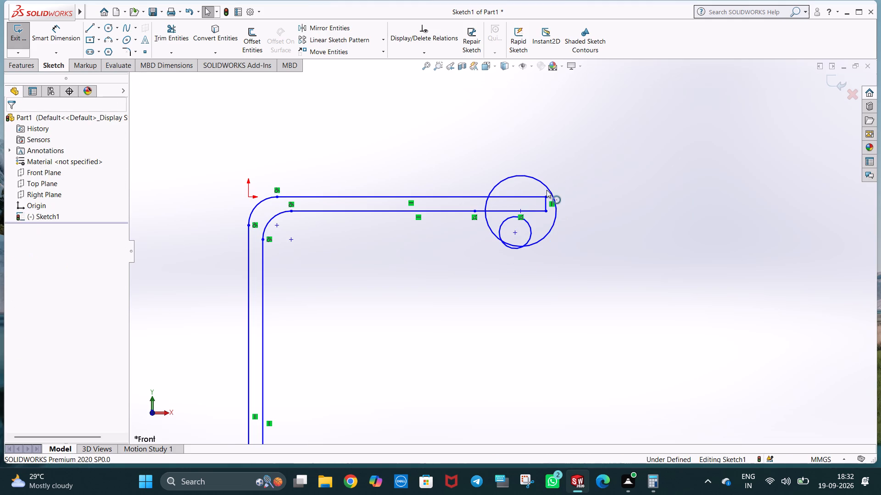
Delete the original circle of radius 2.5 mm at the horizontal leg's free end.
click(546, 190)
key(Delete)
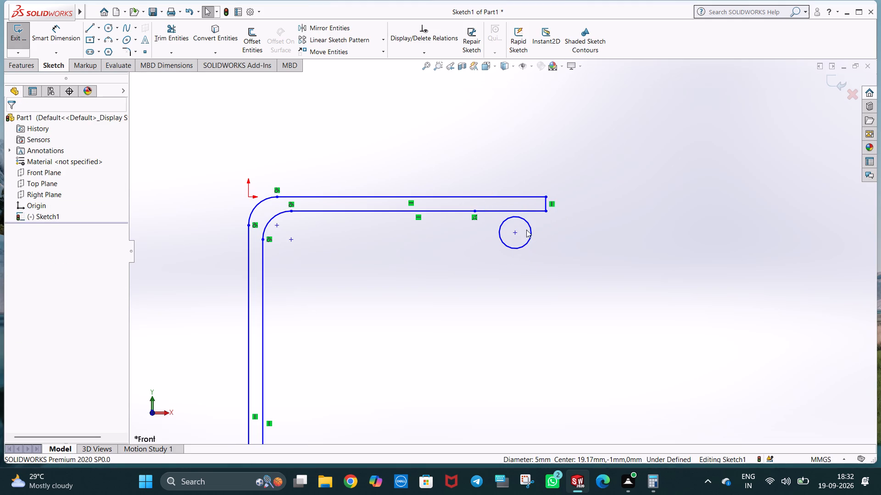
Copy the 1.125 mm radius circle onto the horizontal leg's free end and delete the circle it was copied from.
ctrl+drag(528, 225, 541, 206)
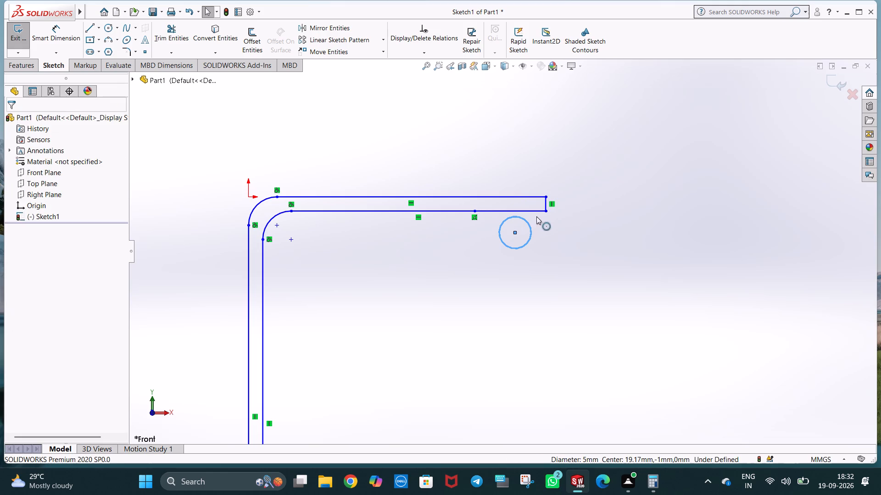
click(530, 267)
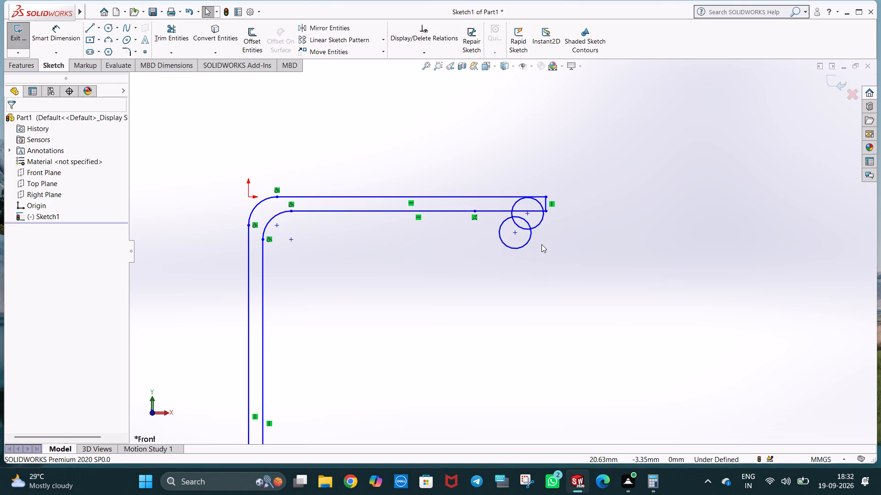
click(541, 244)
click(525, 247)
key(Delete)
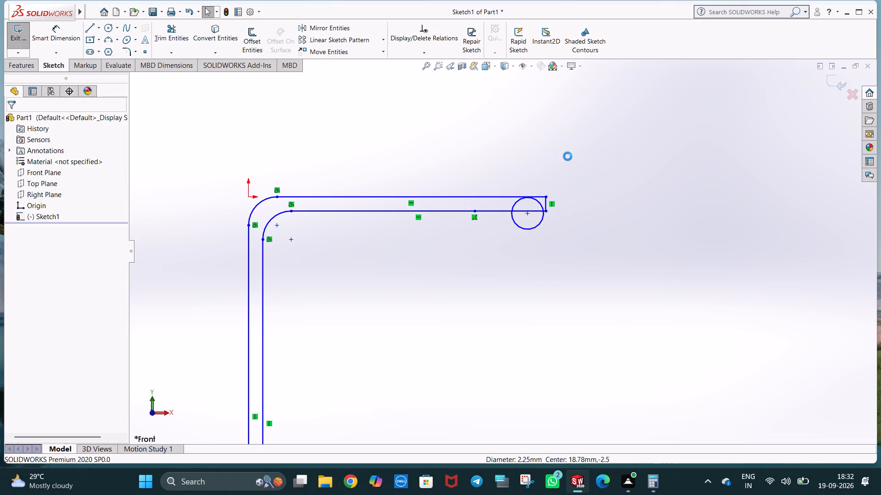
click(568, 156)
Make the small circle tangent to the horizontal leg's outer line and to the vertical line closing its free end.
ctrl+click(539, 198)
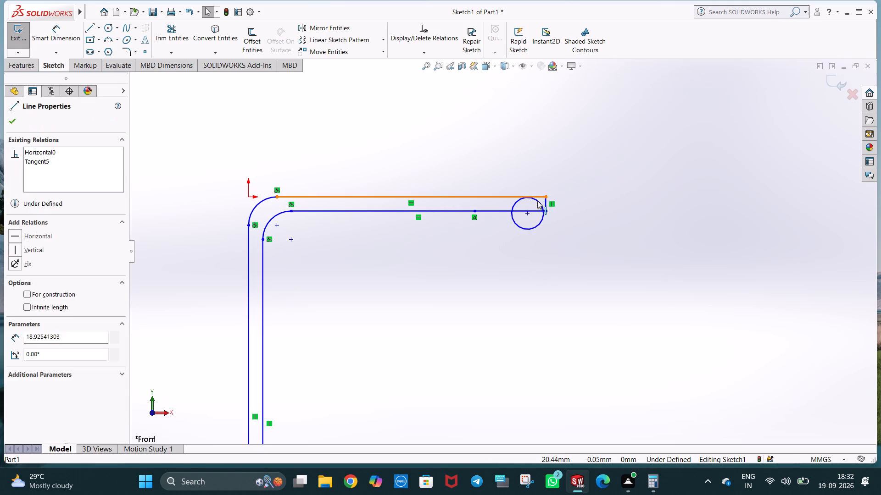
ctrl+click(537, 201)
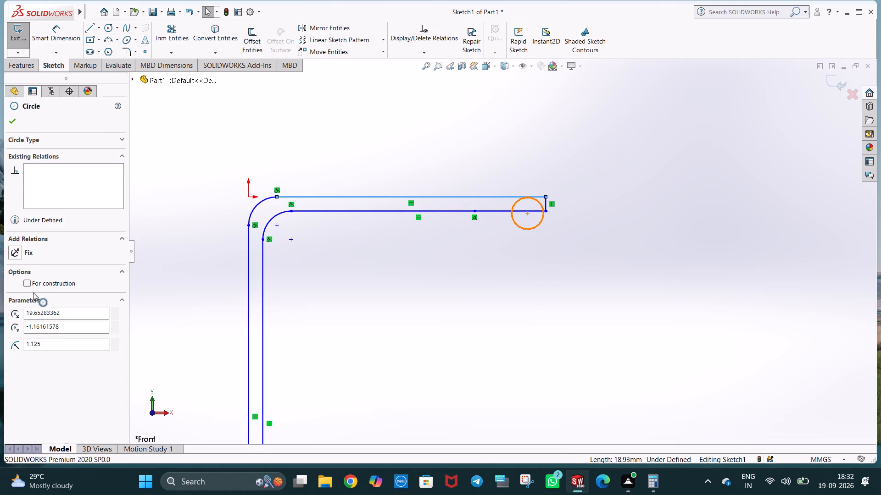
ctrl+click(35, 284)
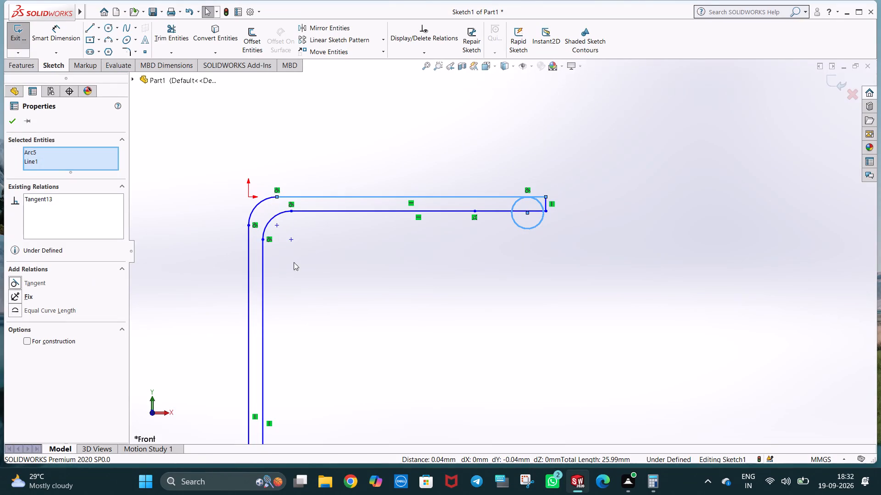
click(11, 122)
click(425, 238)
scroll(496, 261, down, 2)
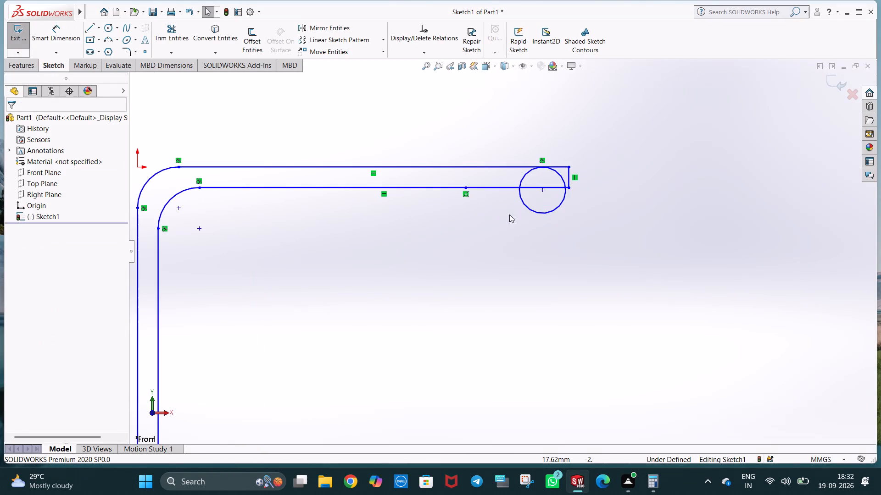
ctrl+click(568, 174)
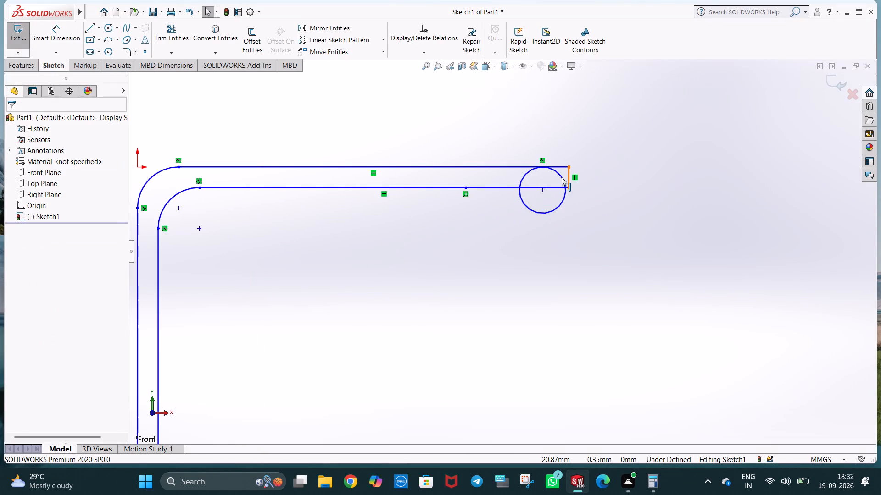
ctrl+click(562, 177)
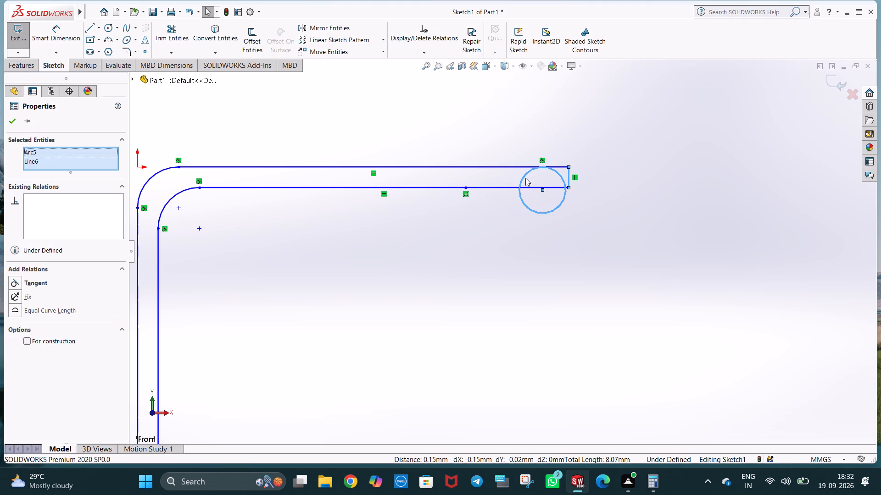
ctrl+click(38, 280)
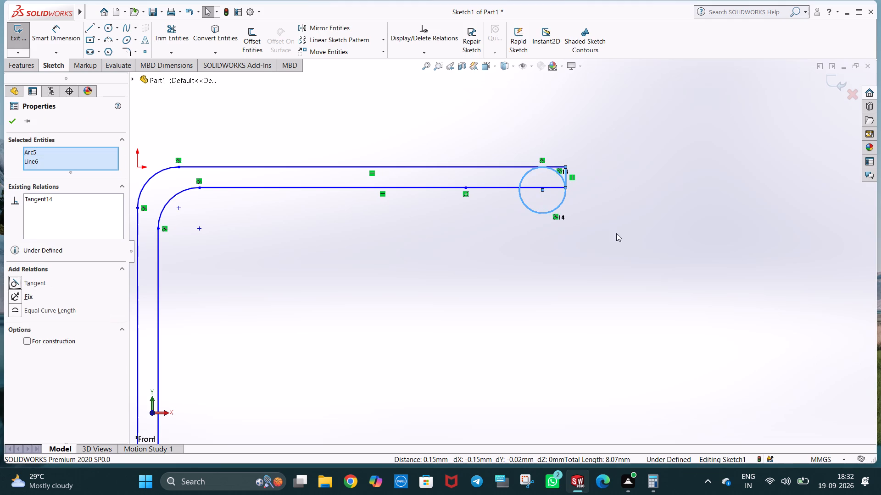
click(554, 264)
Dimension the horizontal distance from the outer vertical line to the horizontal leg's free end as 21 mm.
scroll(460, 266, up, 2)
scroll(312, 232, down, 1)
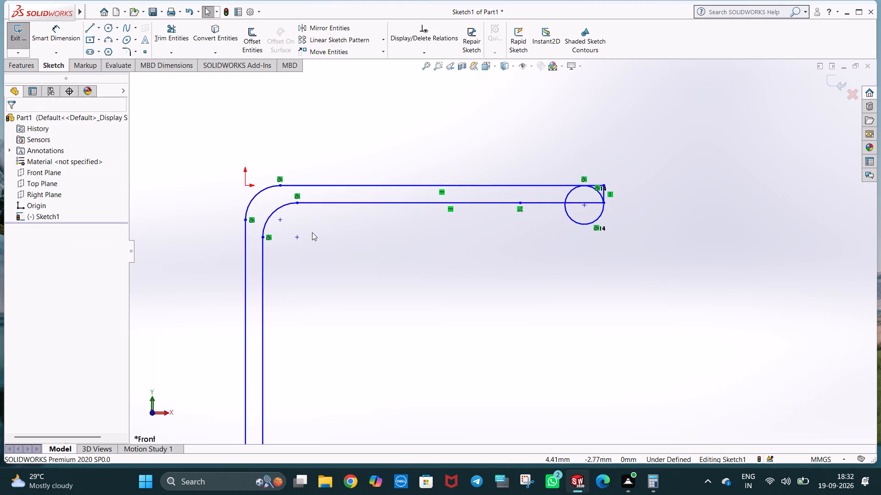
click(61, 35)
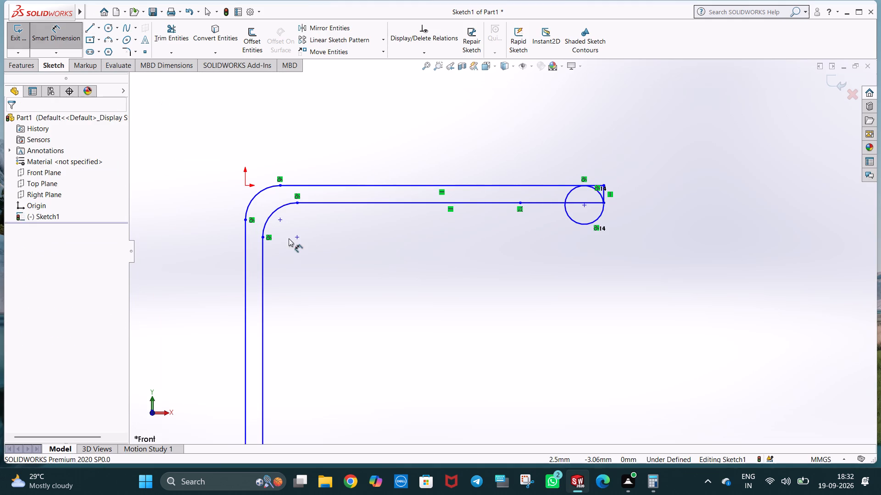
click(246, 252)
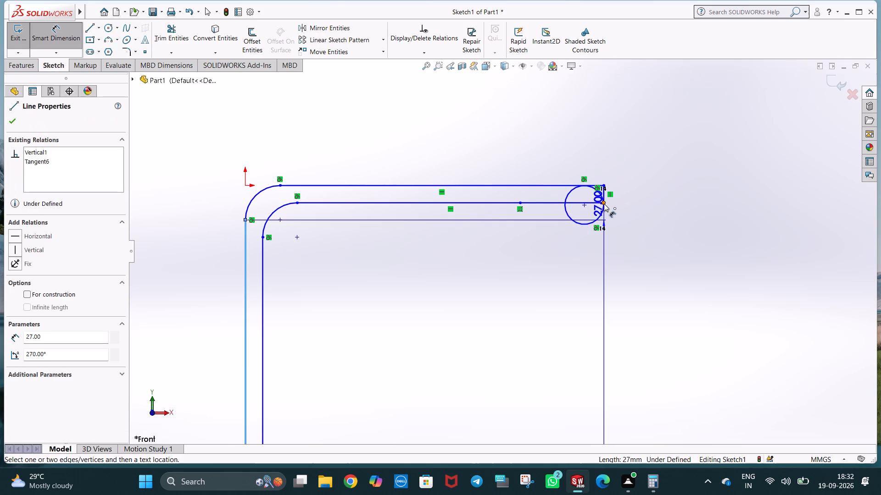
click(604, 203)
click(435, 278)
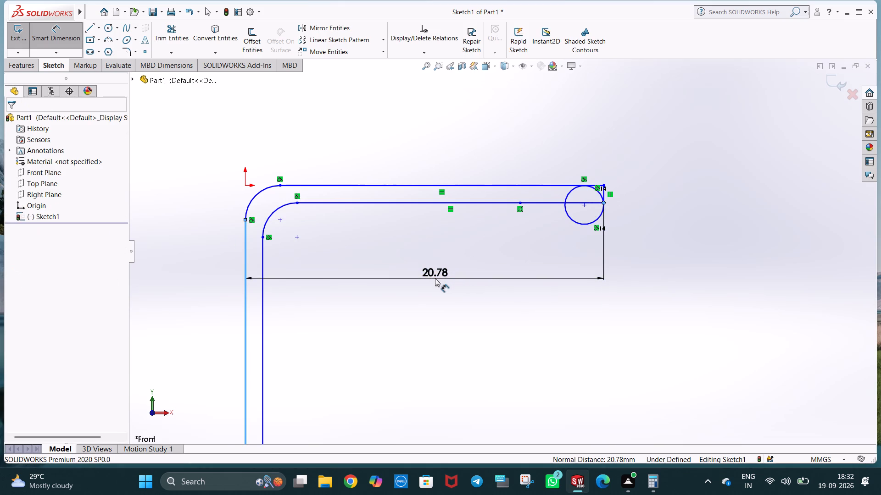
text(21)
key(Return)
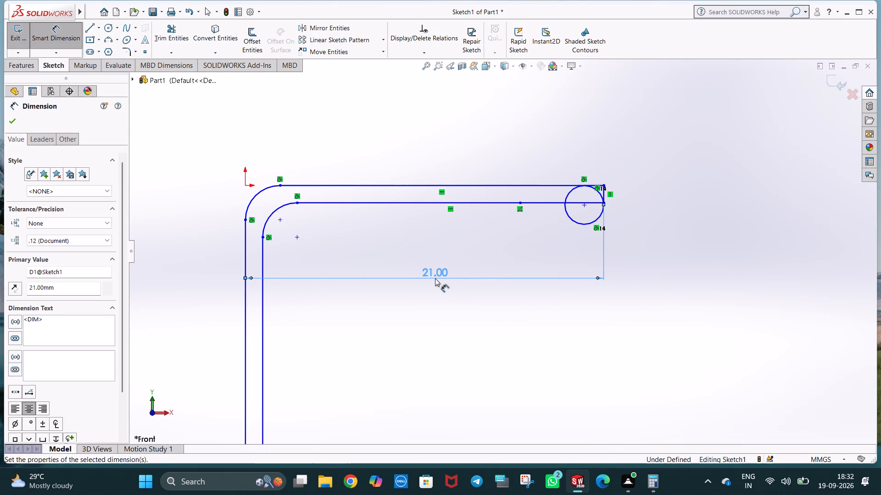
key(Escape)
key(Escape)
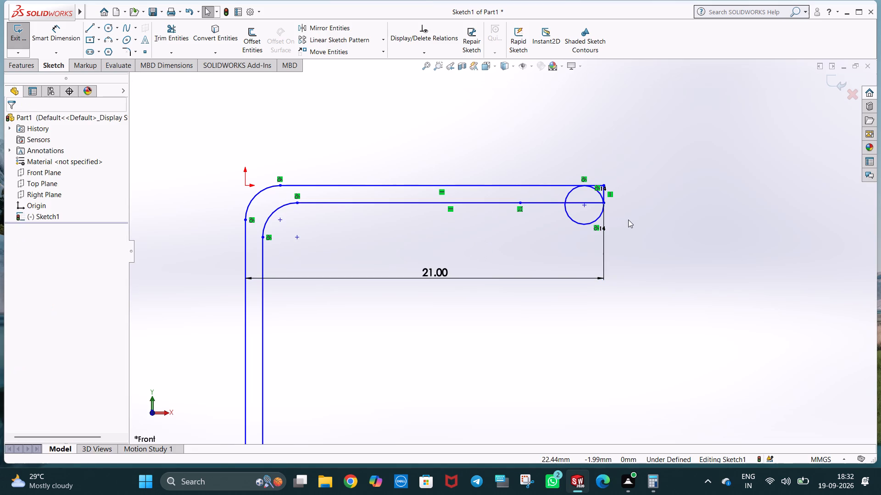
Dimension the distance from the inner vertical line to the point on the inner horizontal line near the free end as 16 mm.
key(Escape)
key(Escape)
click(481, 358)
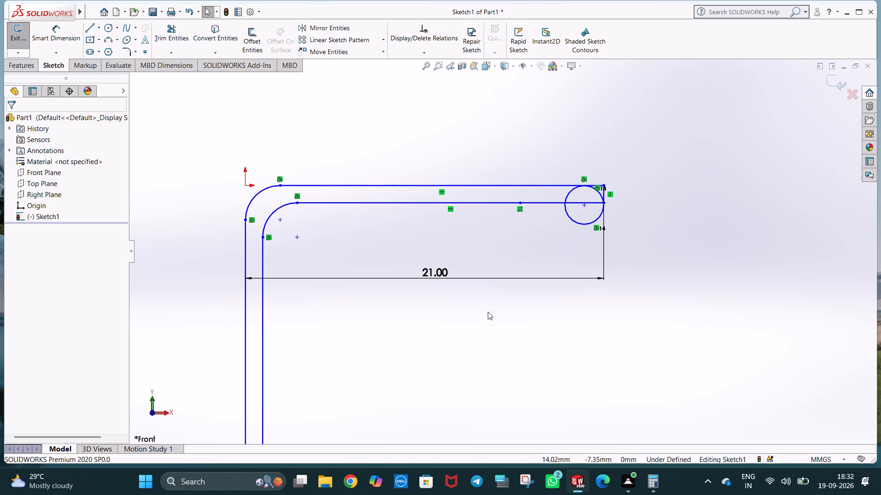
scroll(519, 269, down, 2)
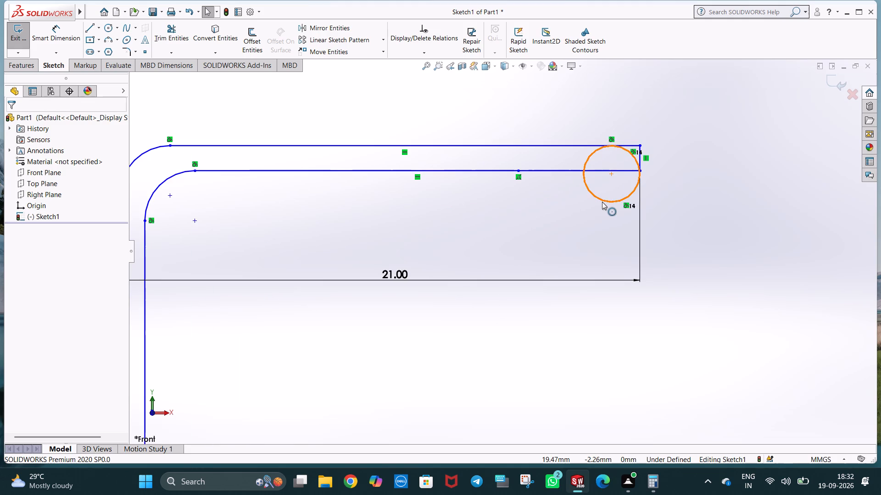
click(61, 40)
scroll(198, 187, up, 2)
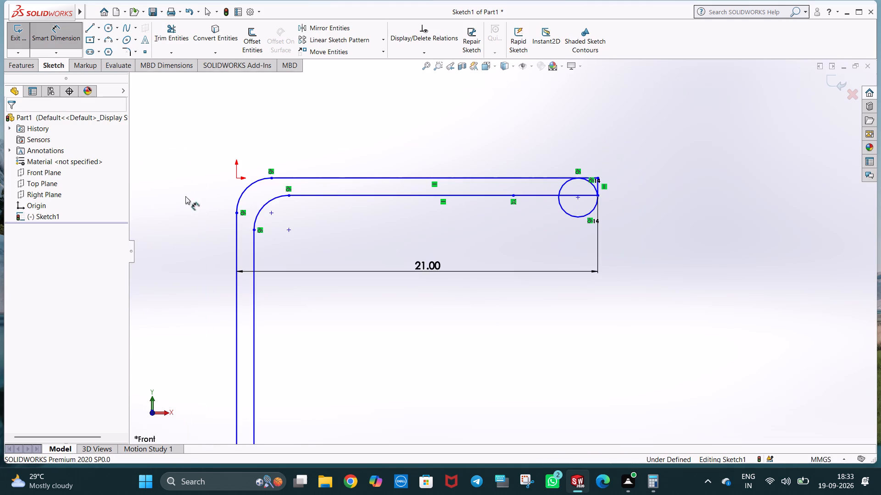
click(253, 248)
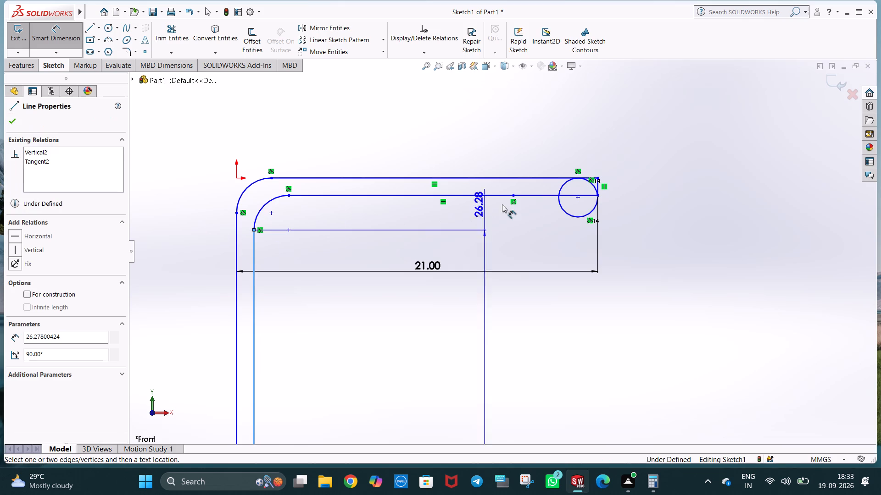
click(513, 194)
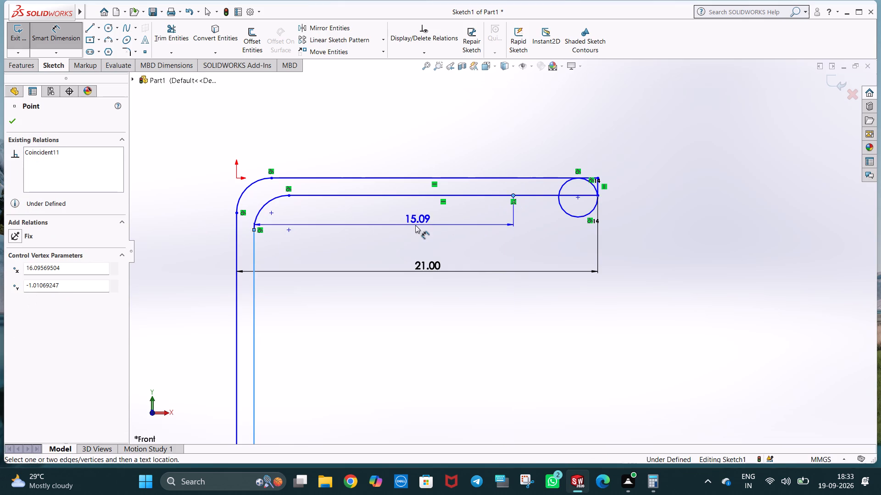
click(407, 230)
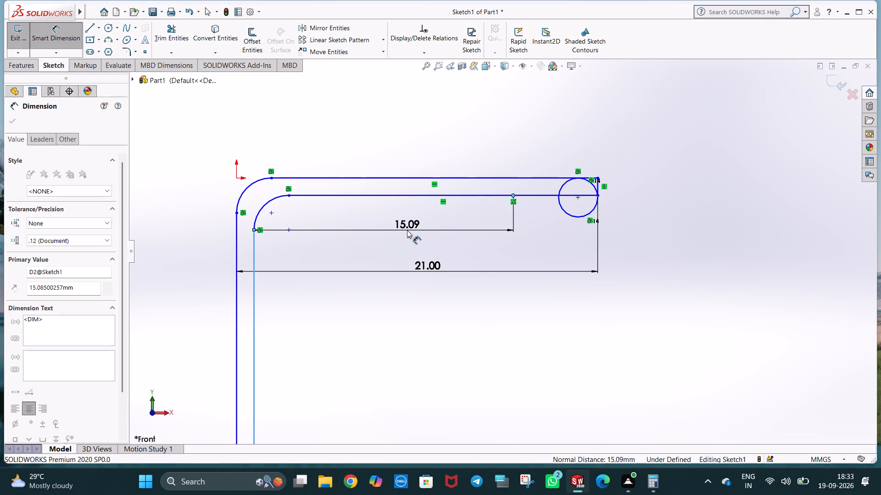
text(16)
key(Return)
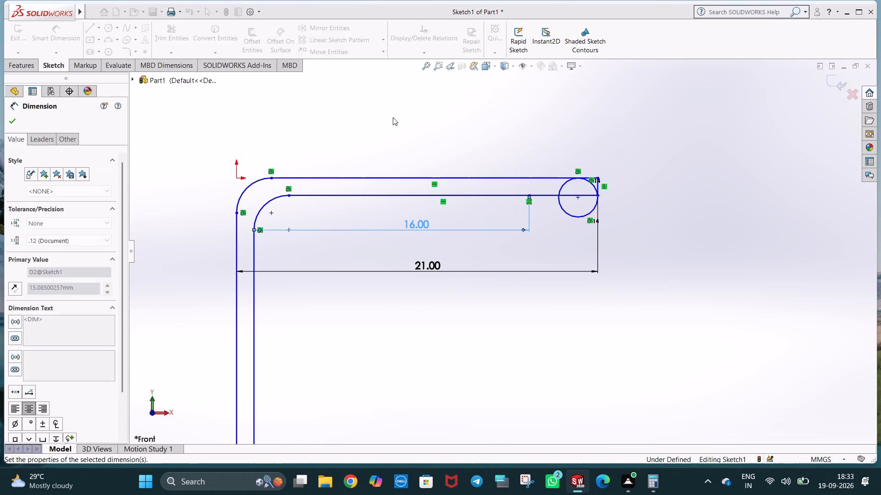
click(401, 134)
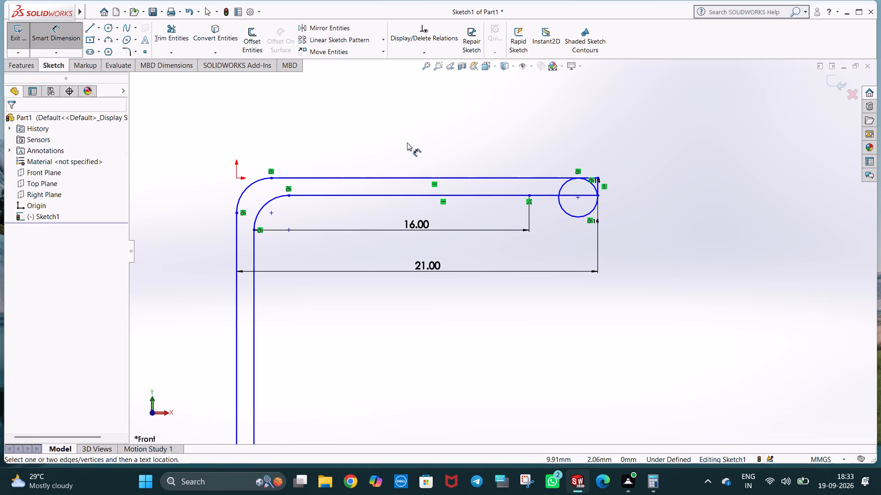
key(Escape)
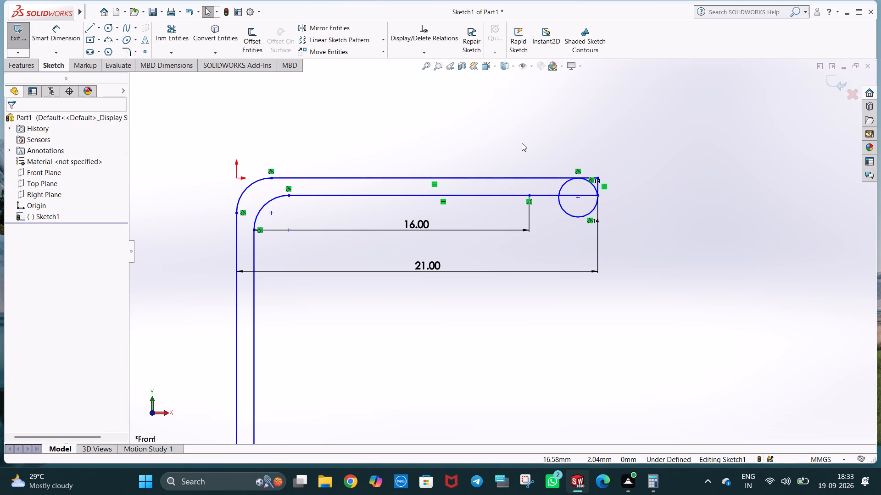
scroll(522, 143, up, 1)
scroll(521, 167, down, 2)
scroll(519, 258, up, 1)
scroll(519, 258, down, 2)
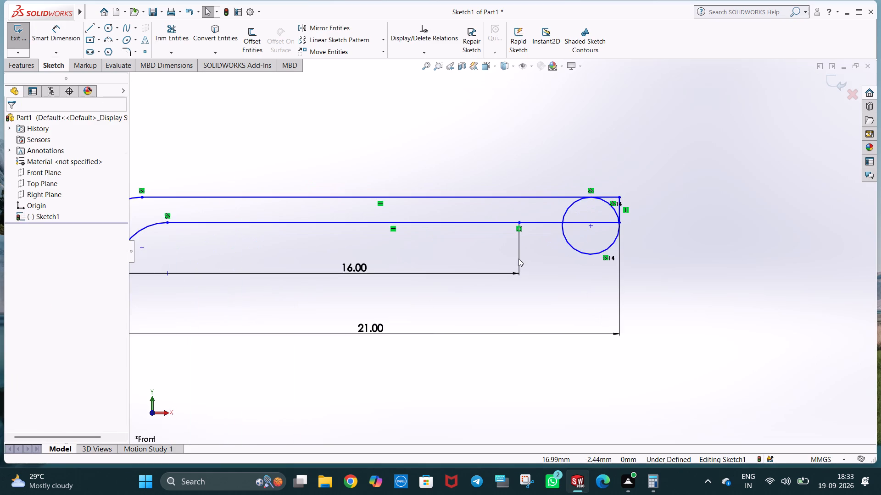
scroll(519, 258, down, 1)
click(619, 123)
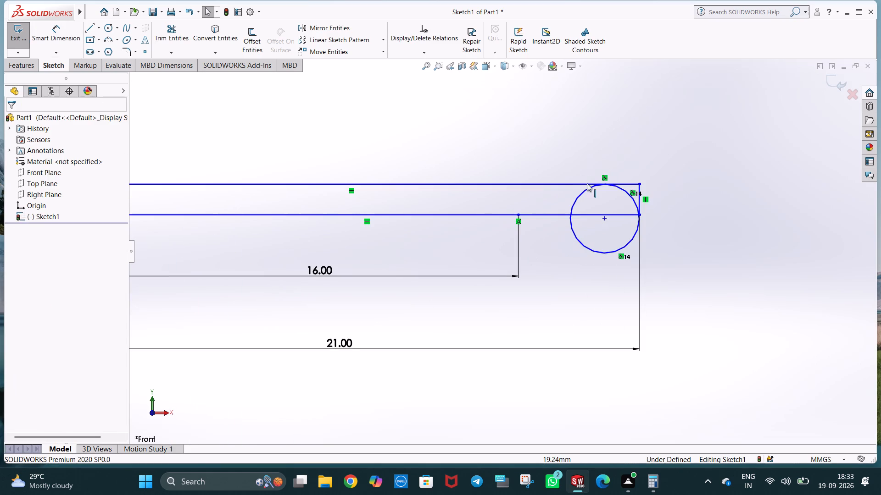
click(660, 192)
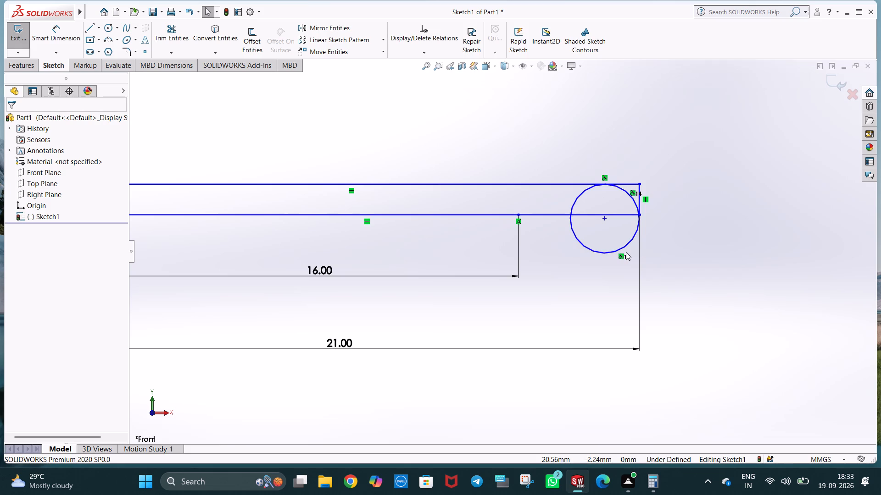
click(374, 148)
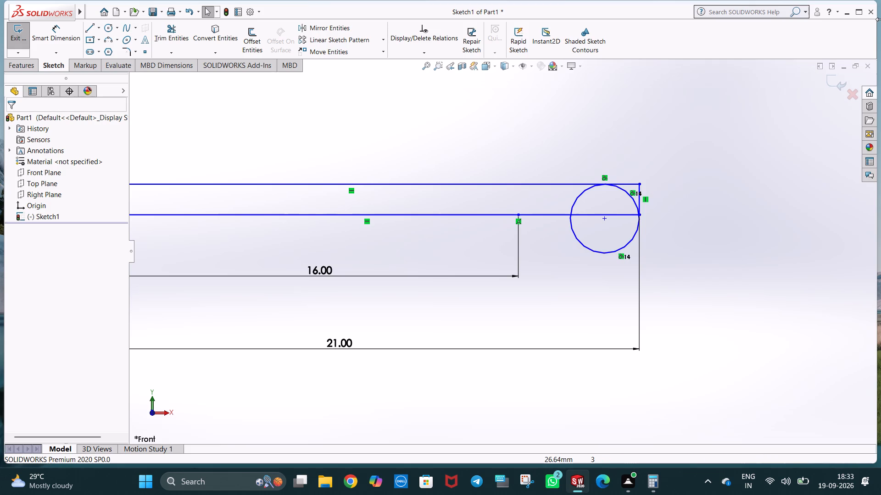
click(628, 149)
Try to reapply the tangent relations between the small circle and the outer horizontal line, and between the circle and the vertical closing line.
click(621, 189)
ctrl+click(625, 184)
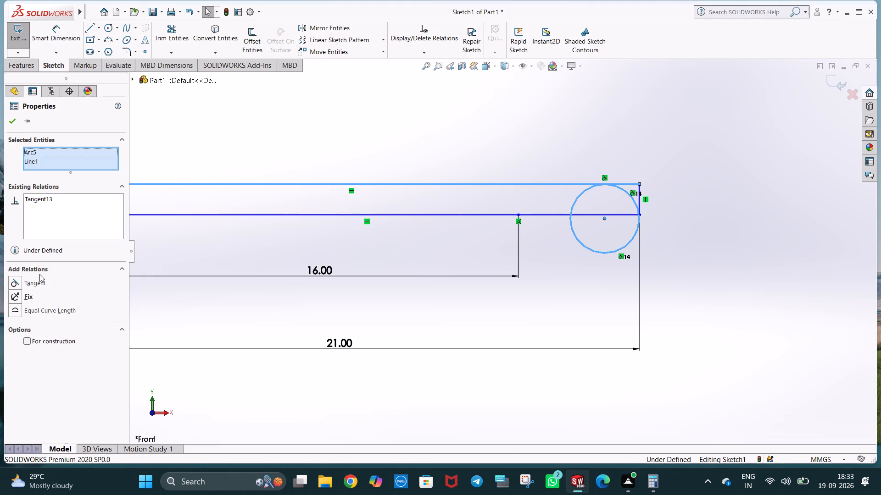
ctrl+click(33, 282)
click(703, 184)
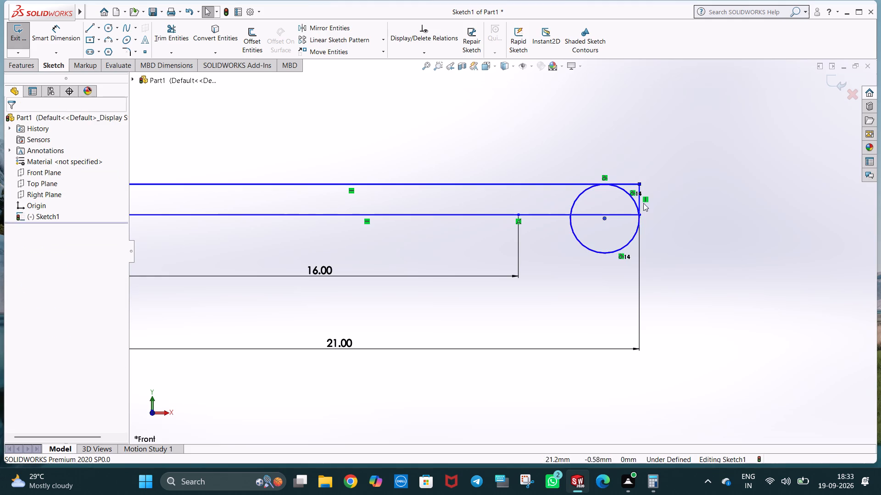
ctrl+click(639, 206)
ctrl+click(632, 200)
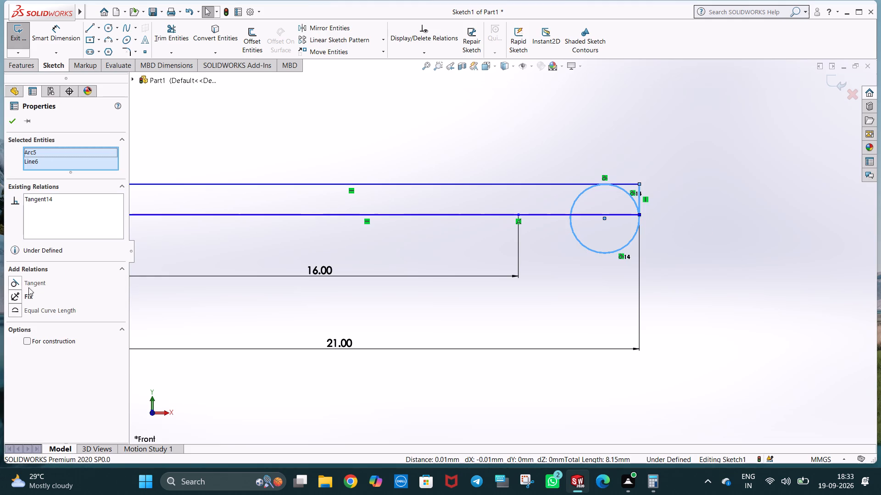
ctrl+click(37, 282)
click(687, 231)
Trim off the outer horizontal line beyond its tangent point on the circle, together with the vertical line closing the free end.
scroll(672, 231, up, 1)
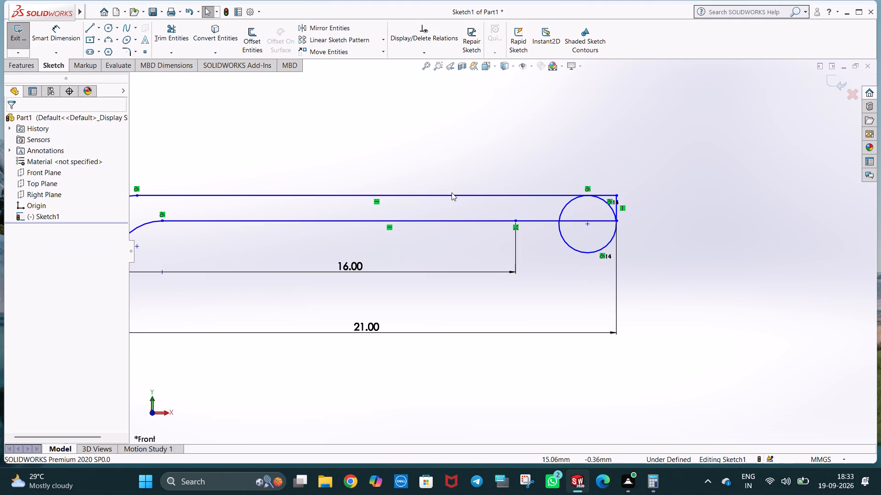
scroll(448, 188, down, 1)
click(180, 34)
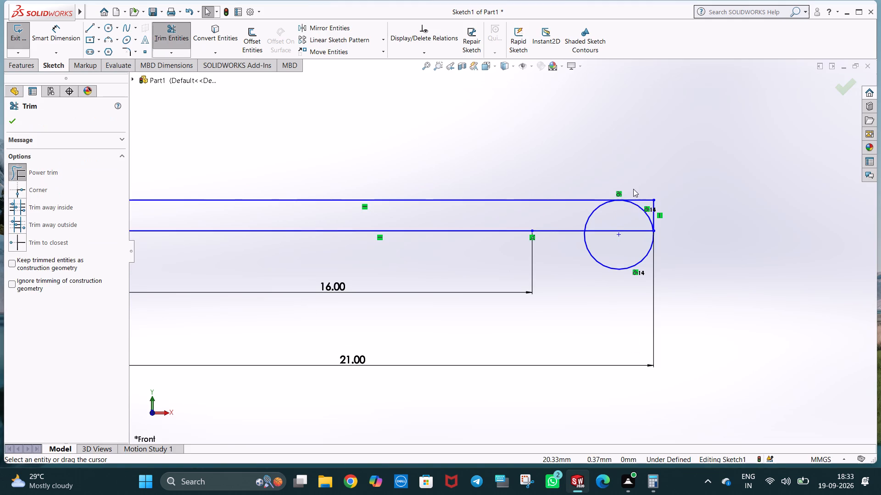
drag(633, 189, 661, 224)
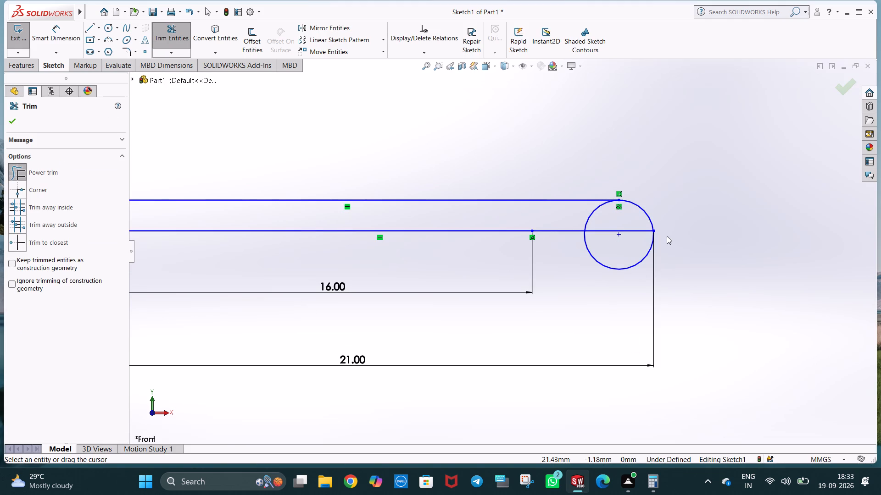
key(Escape)
click(674, 199)
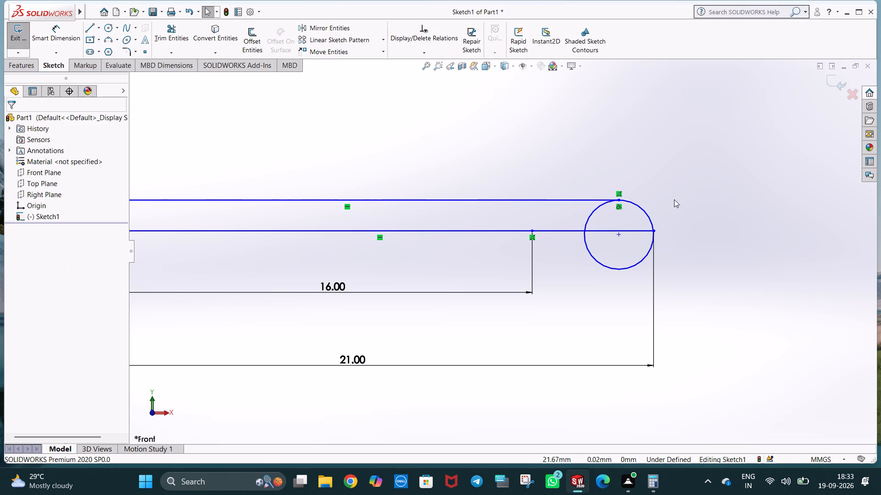
Draw connected lines from the circle's centre horizontally to below the 16 mm point, 1 mm vertically down, and across to the circle's bottom point.
click(89, 28)
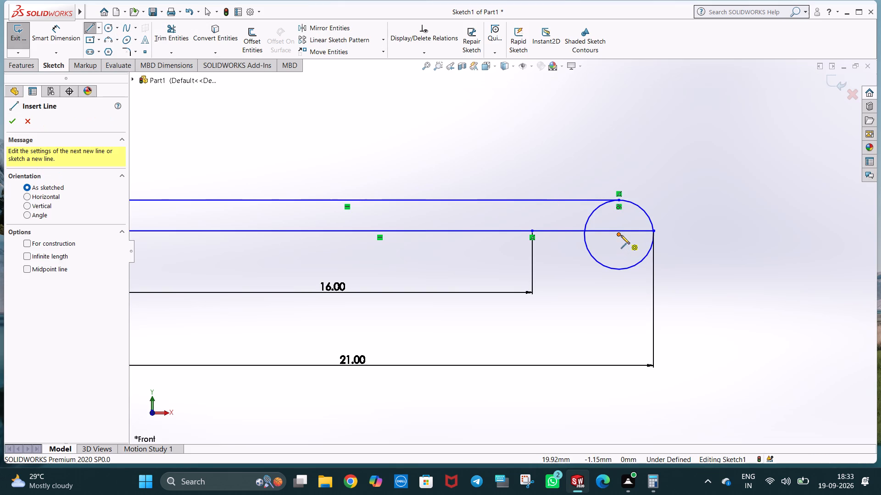
click(619, 234)
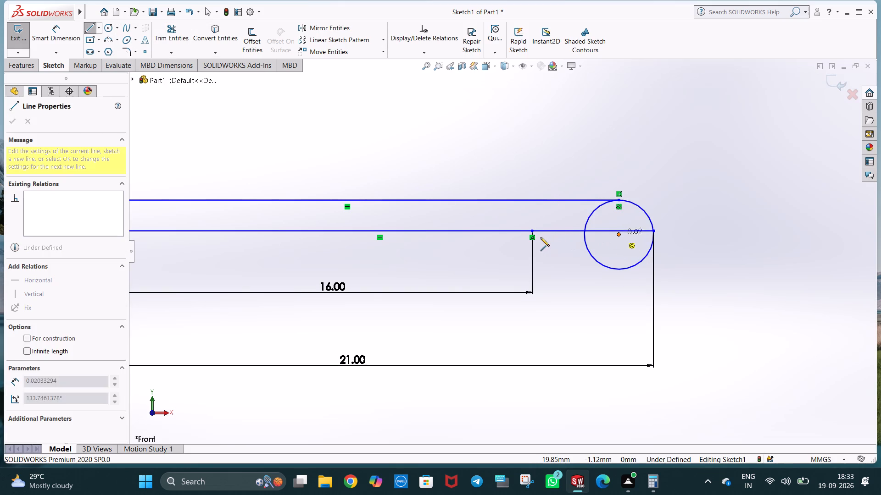
click(533, 236)
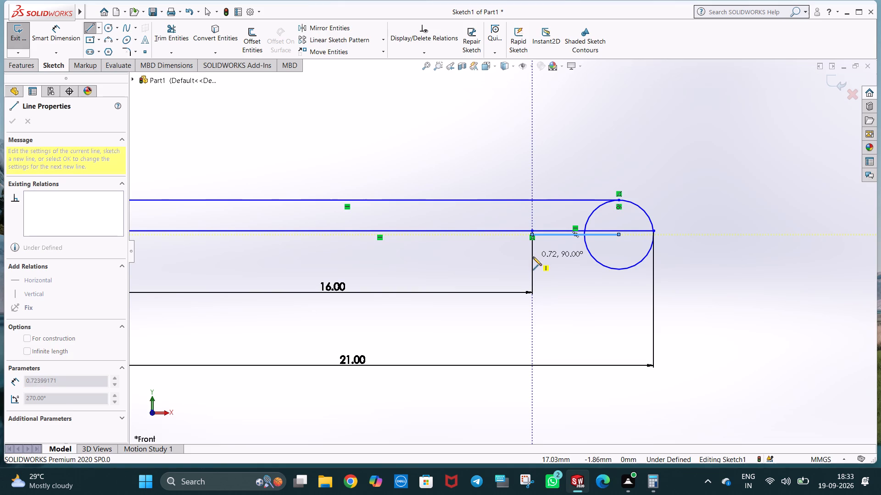
click(532, 253)
key(1)
key(Return)
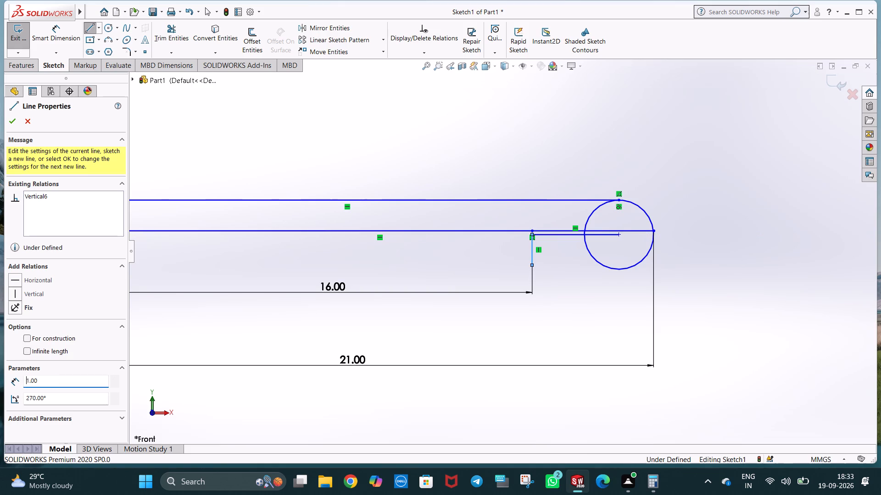
click(620, 268)
key(Escape)
key(Escape)
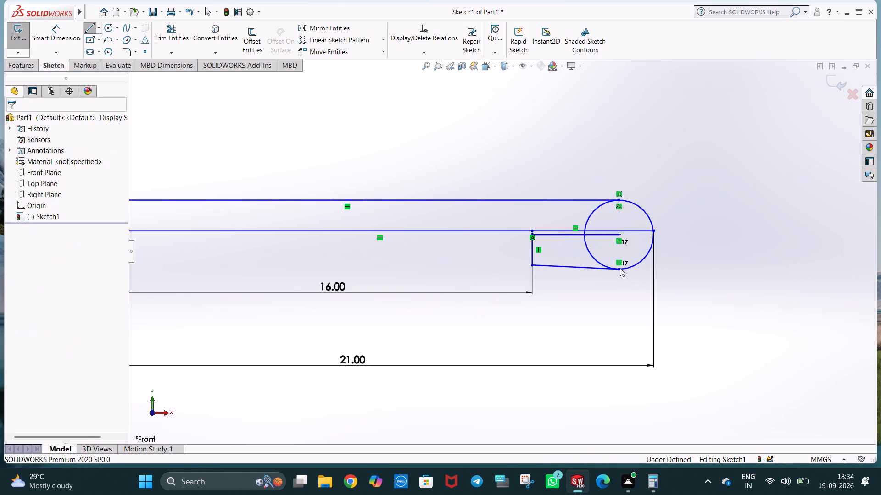
Draw a 3-point arc spanning about 0.13 mm between the inner horizontal line and the short horizontal line's end at the circle's centre.
scroll(664, 269, down, 1)
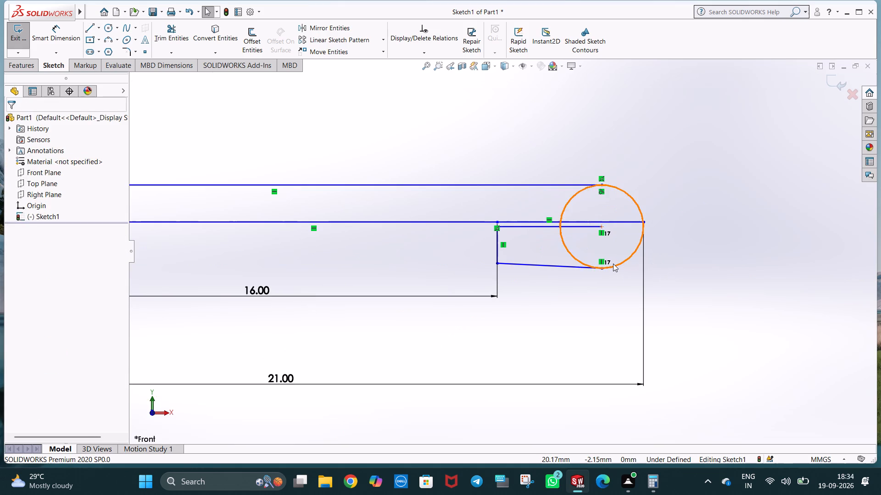
scroll(613, 264, down, 1)
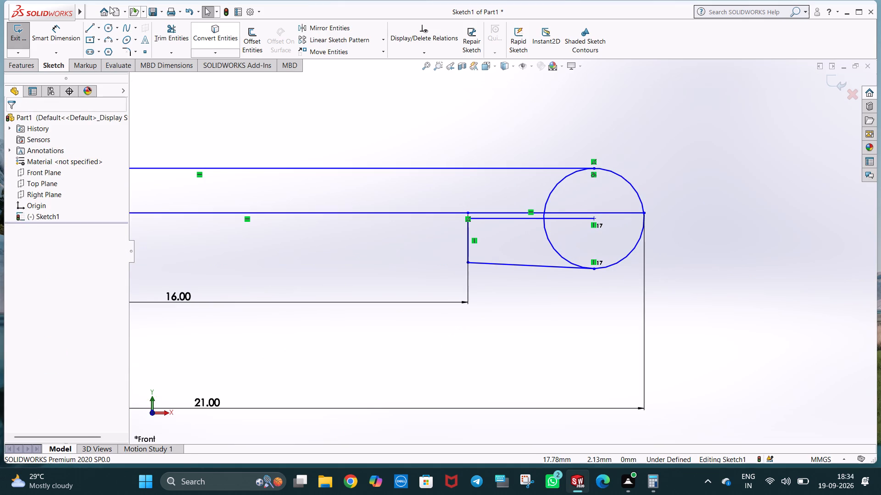
scroll(604, 201, down, 1)
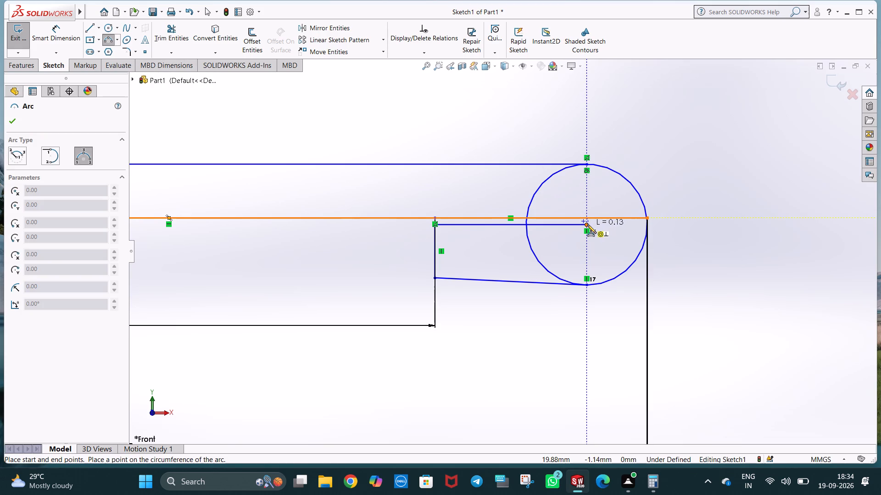
click(587, 225)
click(587, 225)
key(Escape)
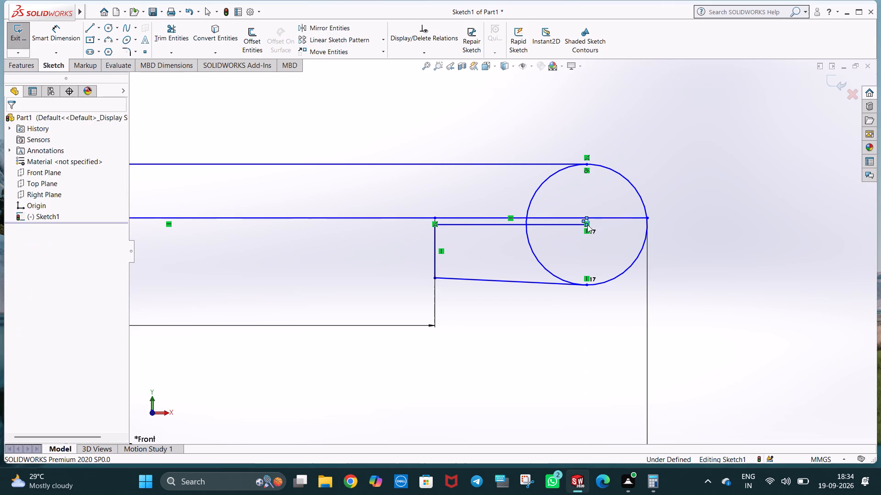
key(Escape)
click(663, 190)
Trim the inner line beyond the small arc and the circle's inner half, including its remnant between the two parallel lines, leaving the hook's outer arc.
scroll(613, 253, down, 4)
scroll(550, 229, down, 2)
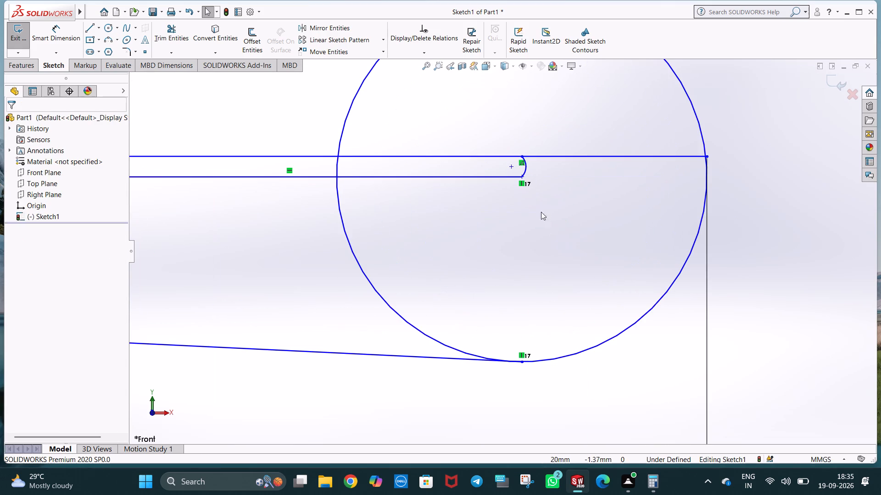
scroll(536, 208, up, 6)
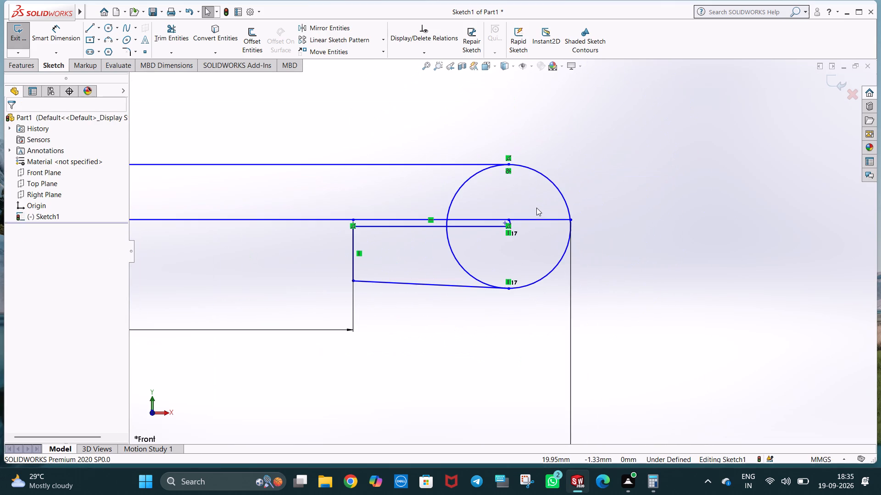
click(184, 32)
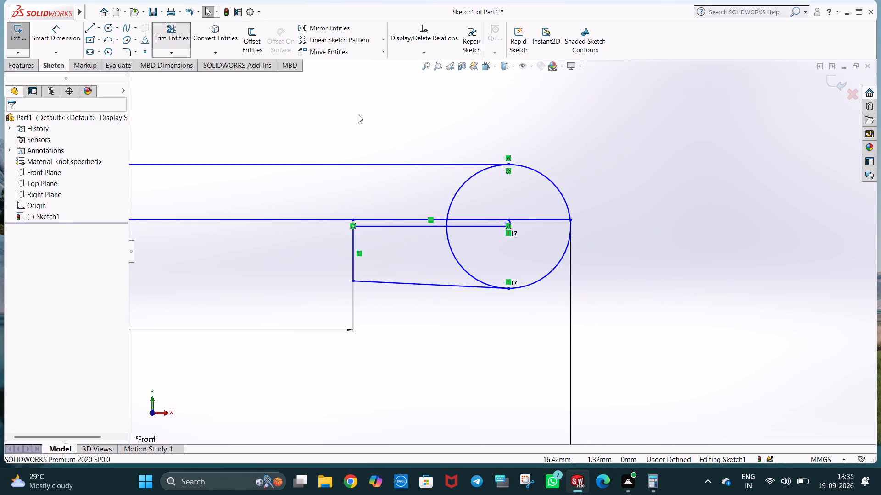
drag(524, 204, 530, 229)
drag(498, 196, 434, 188)
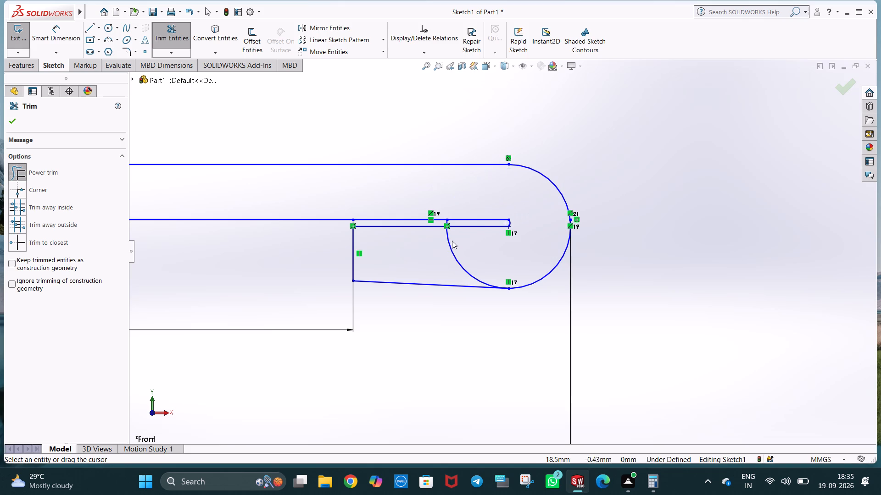
drag(444, 255, 488, 248)
drag(475, 246, 429, 253)
scroll(458, 246, down, 2)
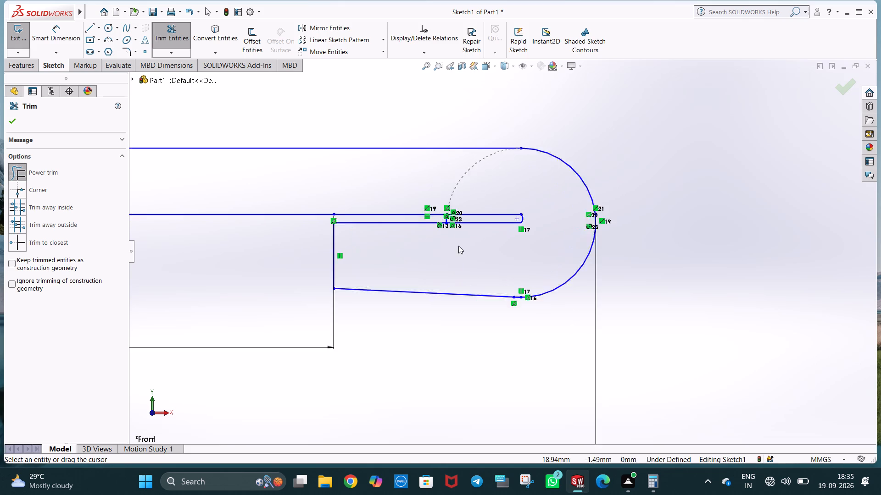
scroll(474, 258, up, 5)
scroll(489, 255, down, 6)
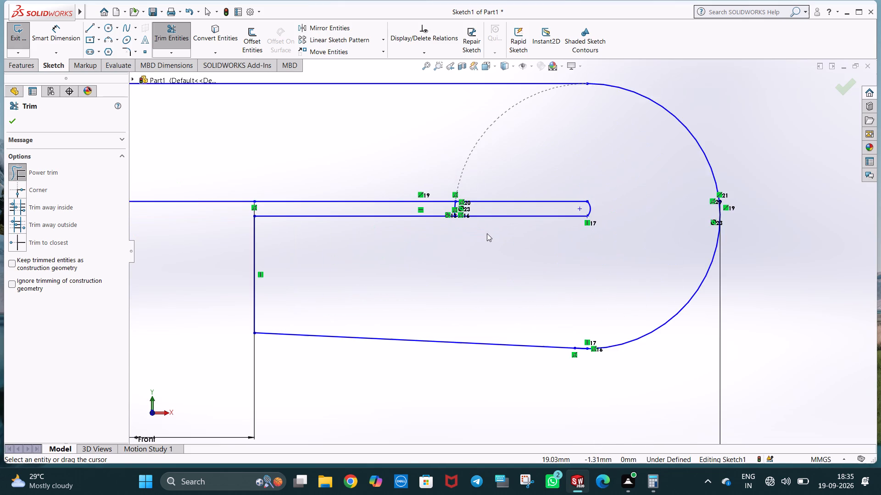
scroll(469, 223, down, 3)
drag(436, 200, 453, 200)
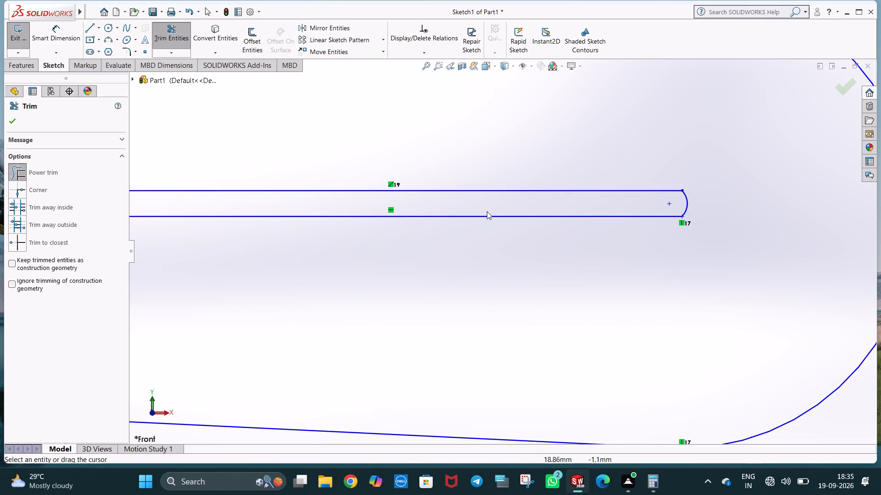
scroll(487, 211, up, 3)
scroll(500, 256, up, 3)
scroll(529, 255, down, 2)
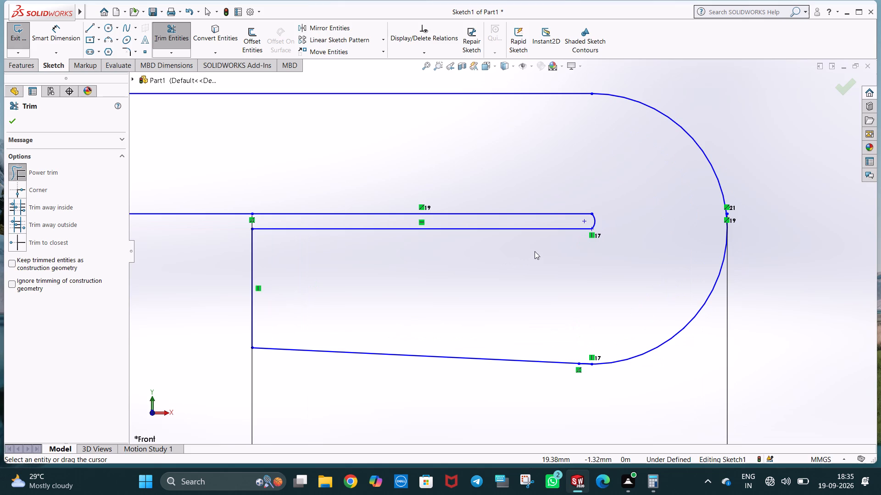
scroll(535, 251, up, 7)
key(Escape)
click(633, 227)
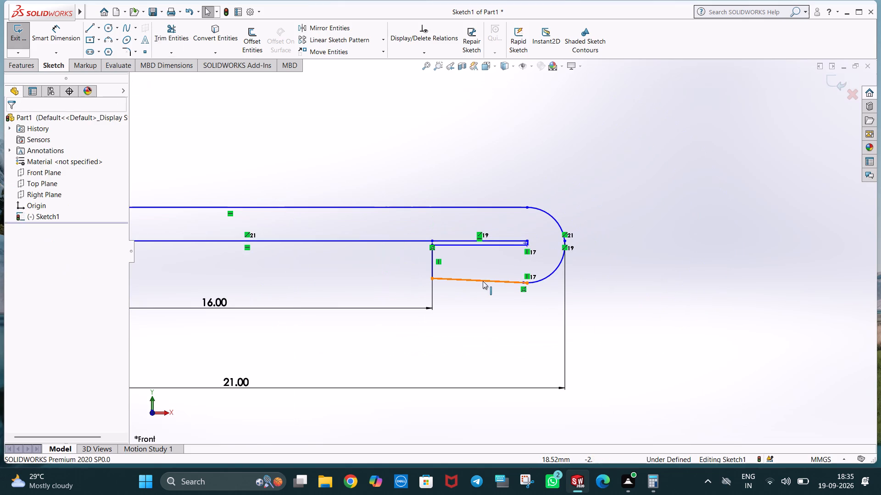
Delete the slanted line joining the hook arc's bottom to the short vertical line.
click(483, 281)
key(Insert)
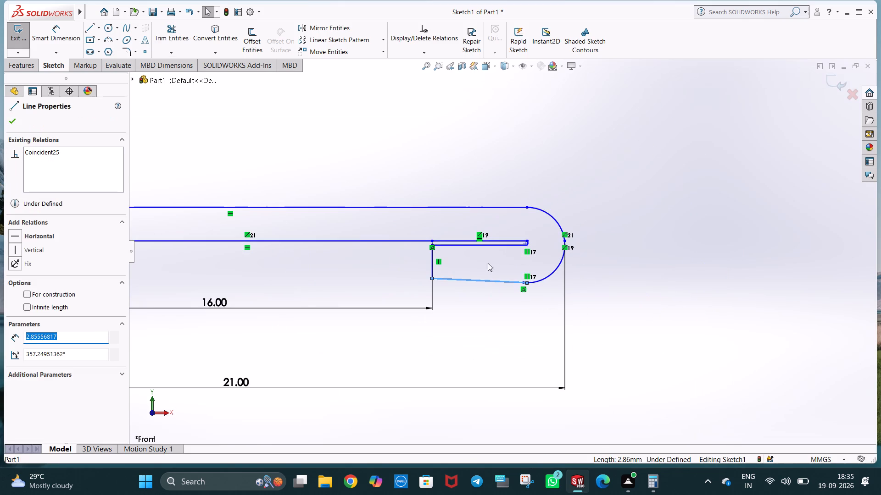
click(433, 158)
key(Escape)
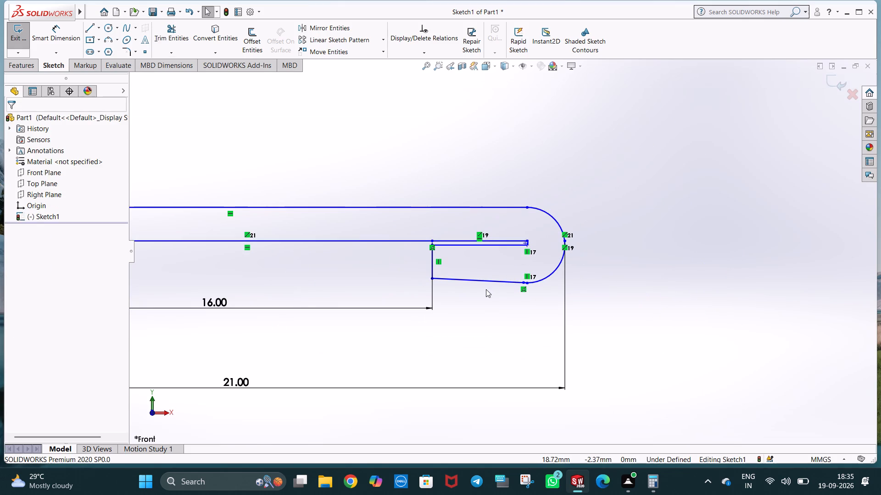
click(487, 282)
key(Delete)
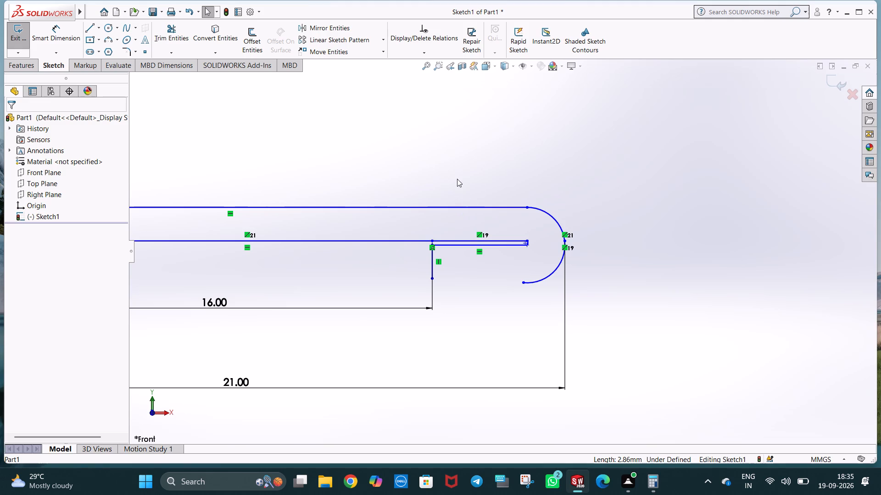
click(457, 179)
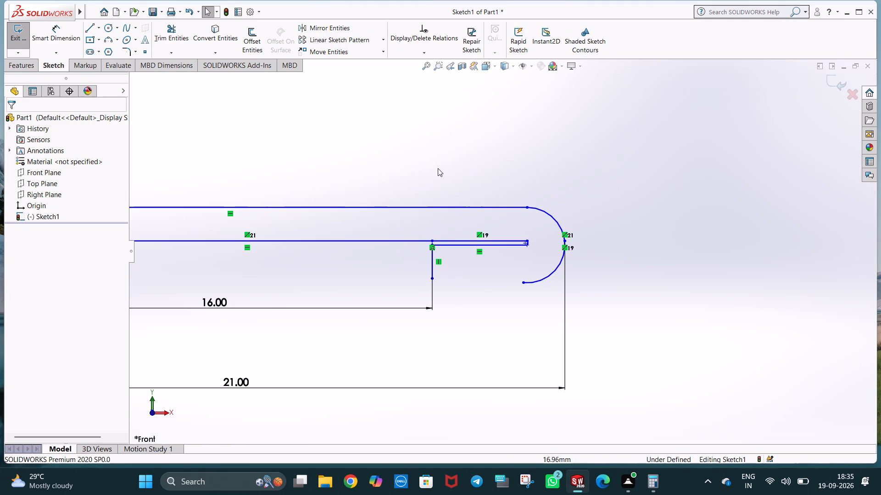
scroll(481, 295, up, 1)
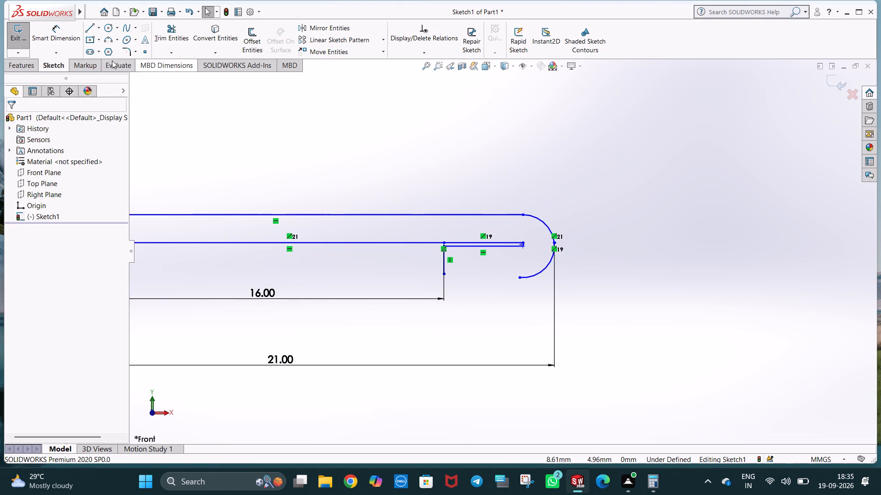
Dimension the hook's outer arc with a radius of 1.125 mm.
click(54, 34)
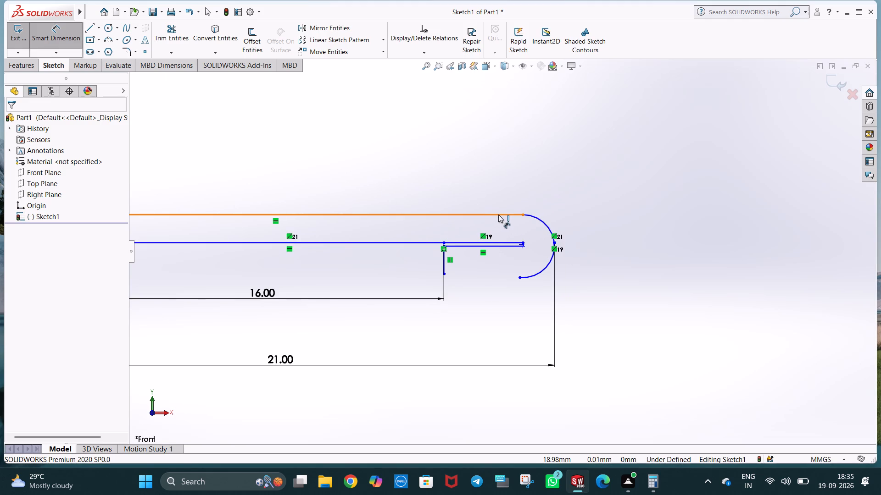
click(550, 229)
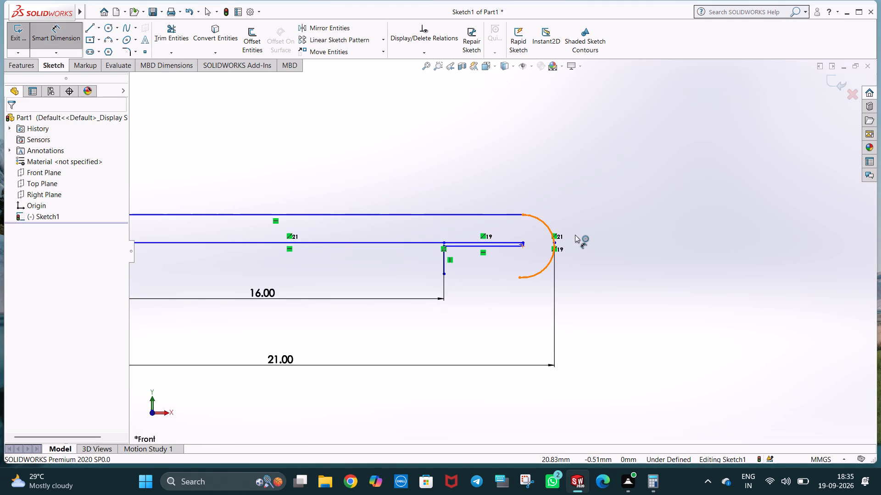
click(584, 244)
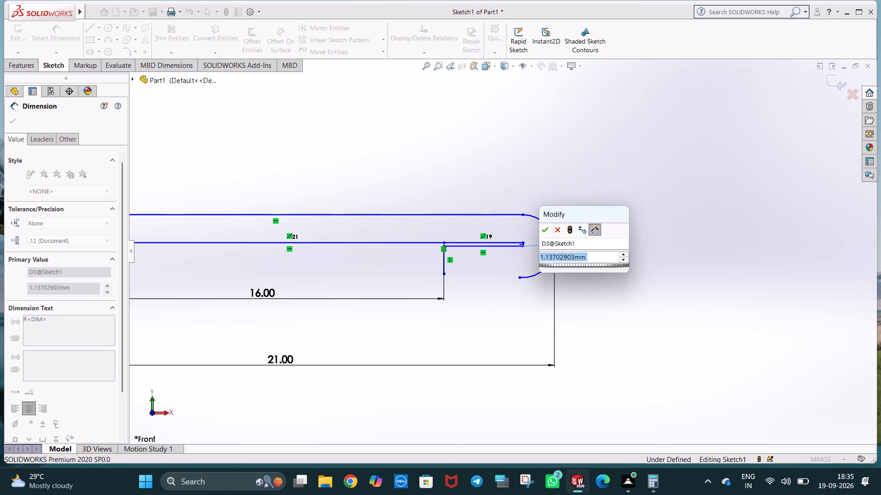
text(1.125)
key(Return)
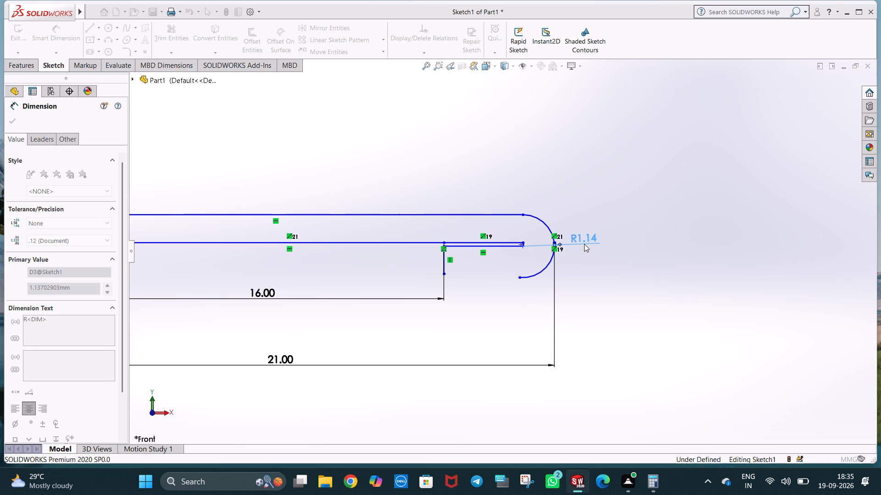
click(588, 203)
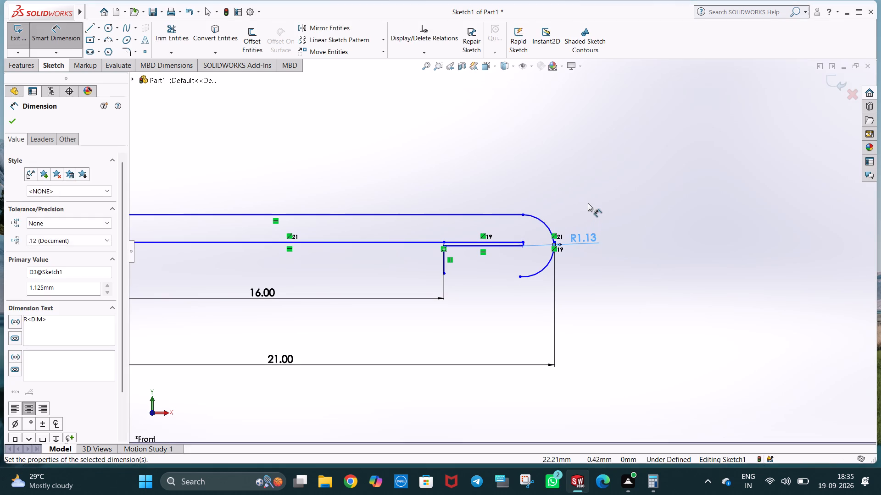
Draw a horizontal line about 2.74 mm long from the hook arc's lower end to directly below the short vertical line.
click(88, 25)
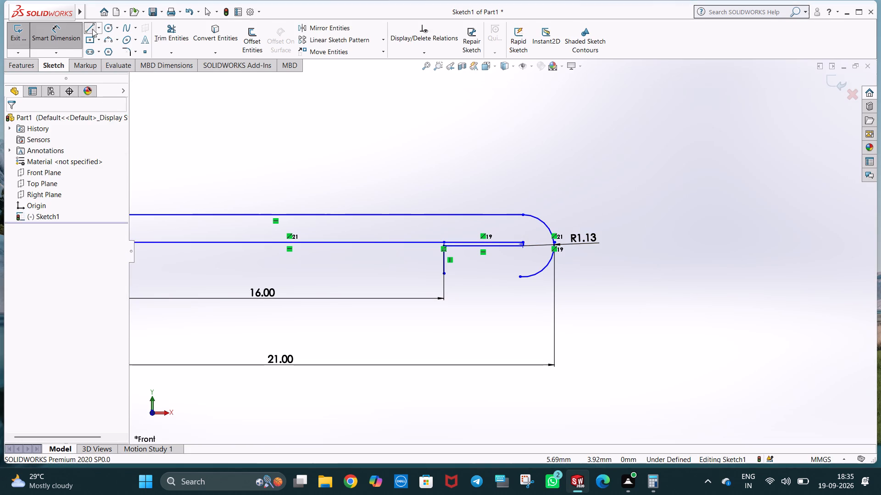
click(521, 277)
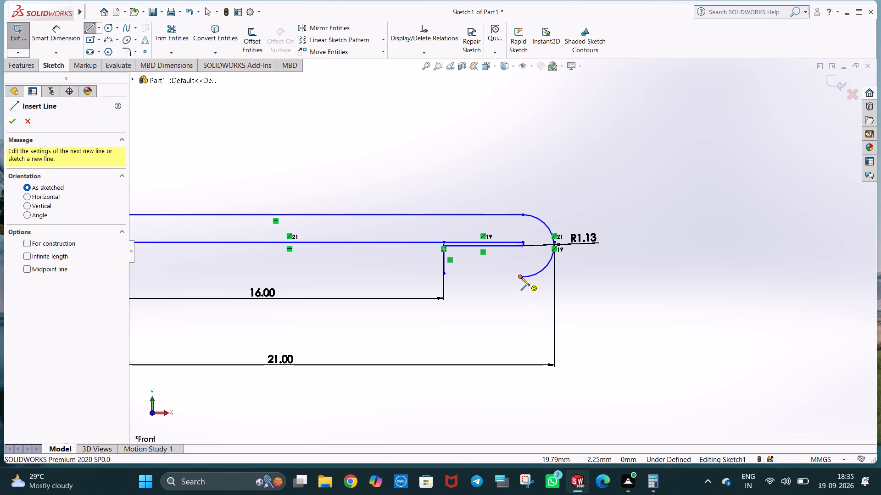
click(443, 278)
key(Escape)
key(Escape)
click(598, 295)
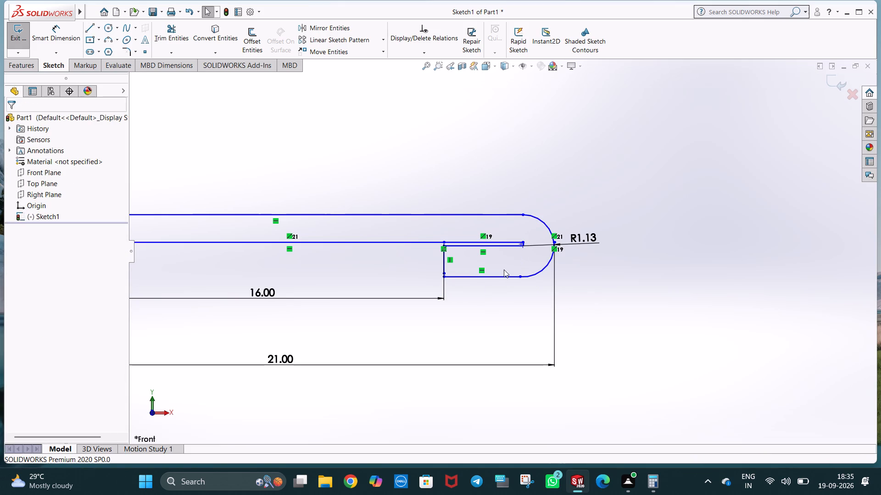
Replace the 1 mm vertical line at the hook's free end with one from the lower line's end up to the inner horizontal line.
click(442, 260)
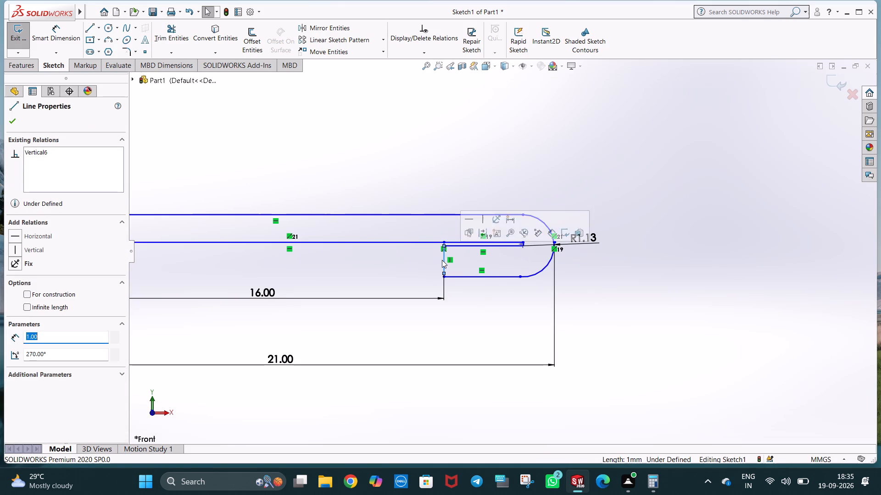
key(Delete)
scroll(450, 259, down, 8)
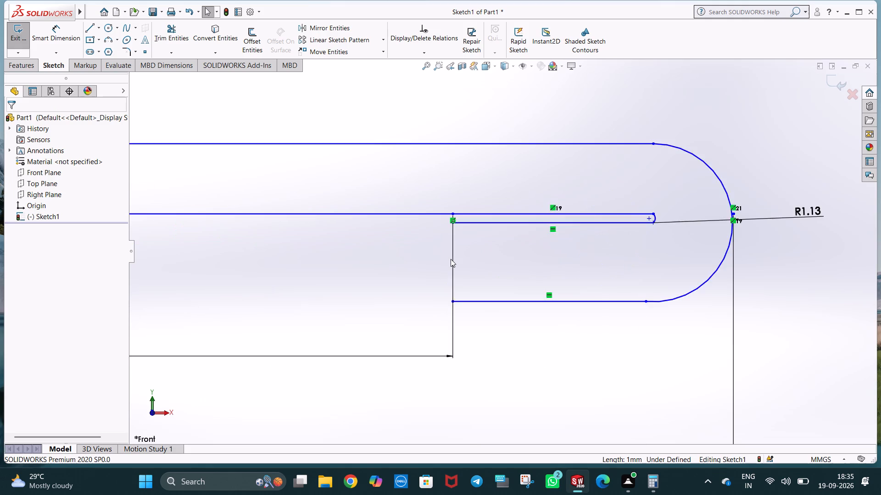
scroll(451, 259, down, 4)
scroll(456, 216, down, 2)
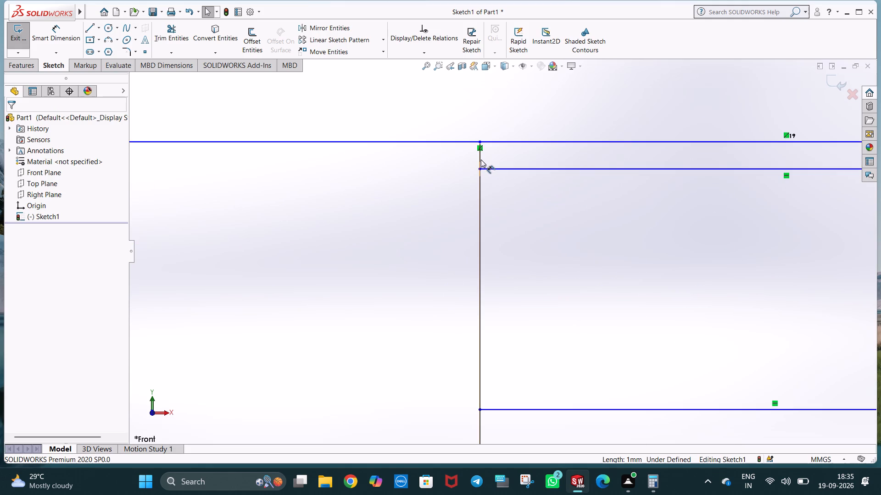
scroll(502, 244, up, 3)
click(90, 25)
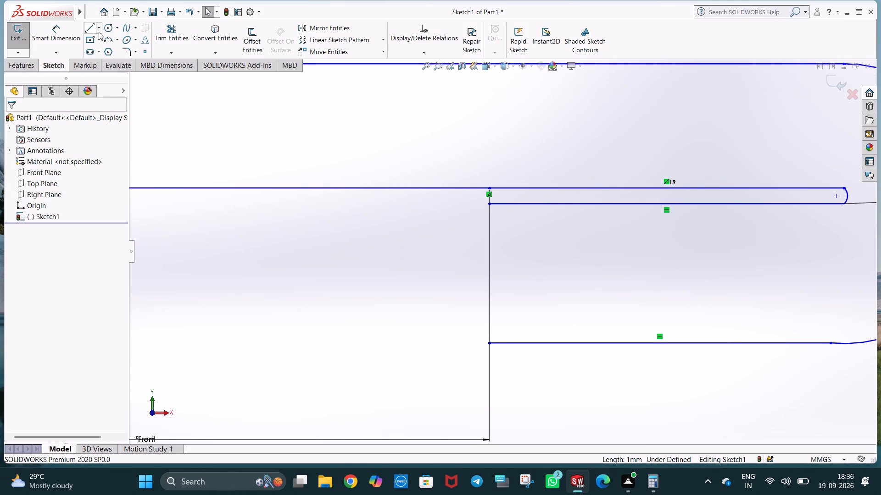
click(489, 343)
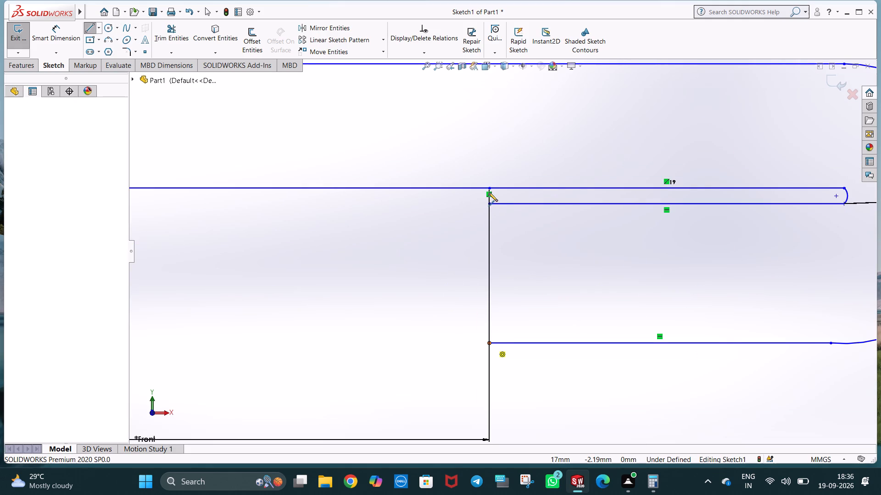
click(489, 188)
key(Escape)
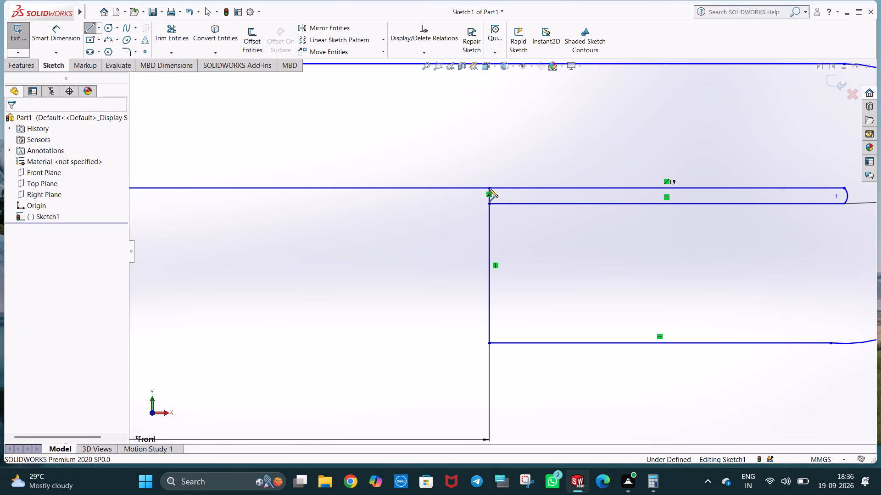
key(Escape)
scroll(526, 227, up, 4)
scroll(654, 263, up, 5)
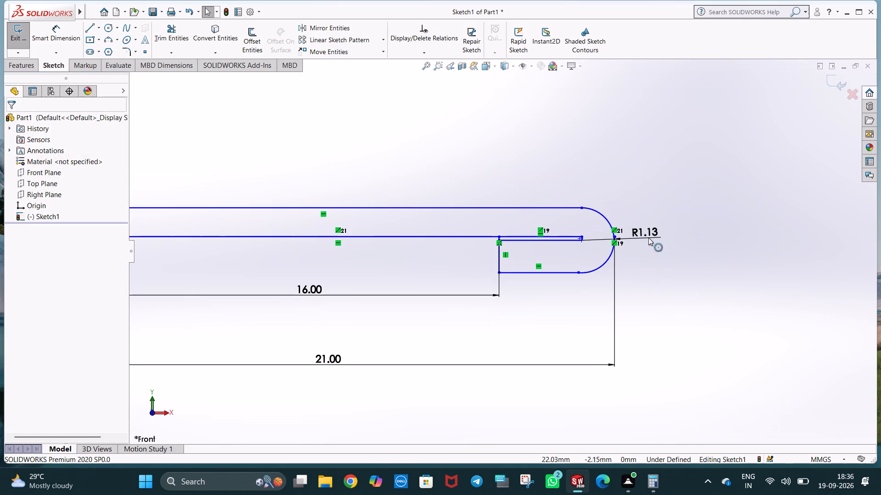
key(Escape)
click(639, 201)
Try to dimension the distance between the outer horizontal line and the hook's lower line as 2.5 mm.
click(63, 44)
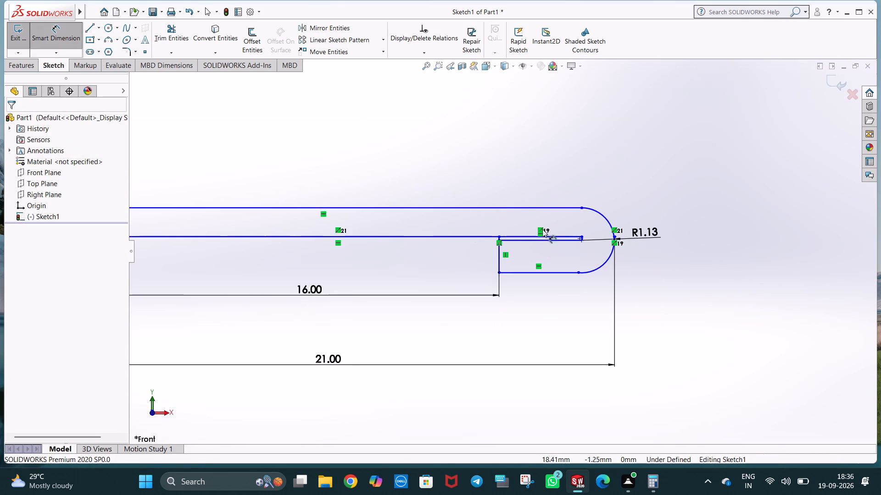
click(516, 207)
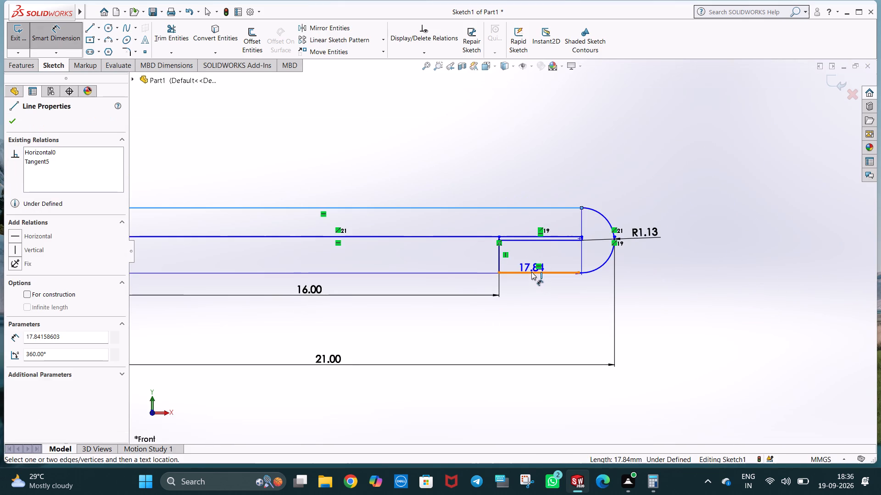
click(531, 272)
click(674, 236)
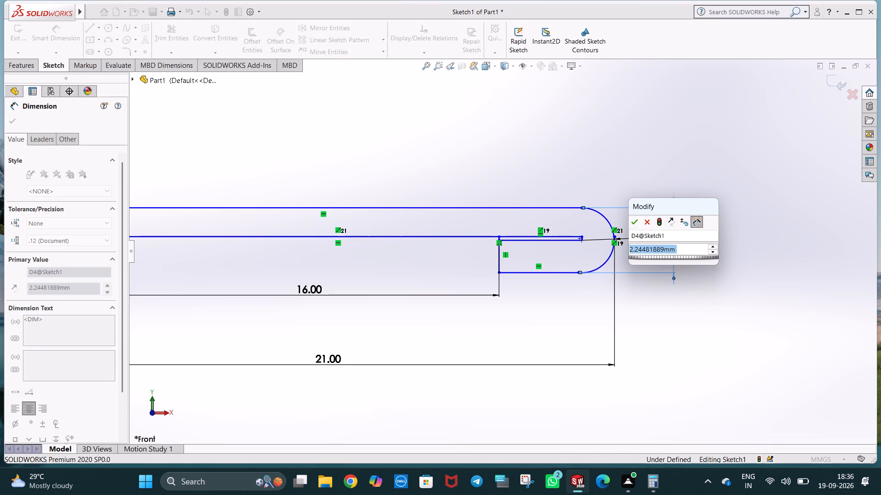
text(2.5)
key(Return)
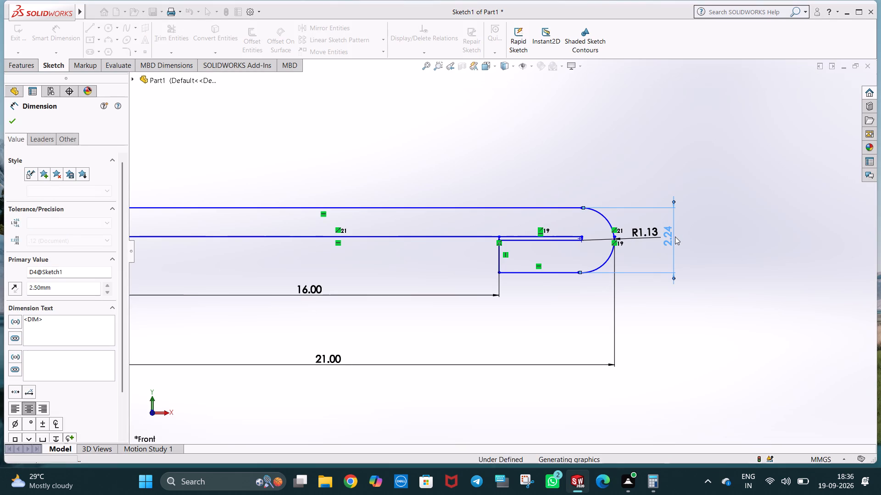
click(527, 181)
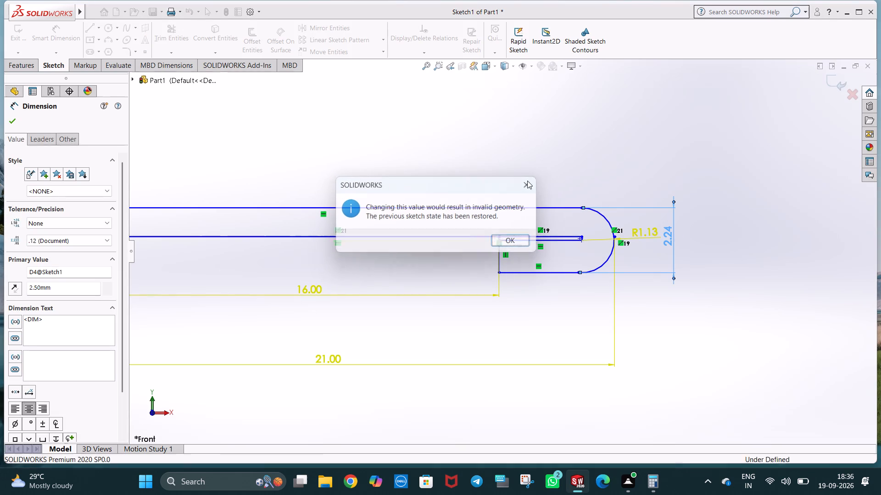
click(743, 215)
key(Escape)
click(741, 236)
key(Escape)
key(Escape)
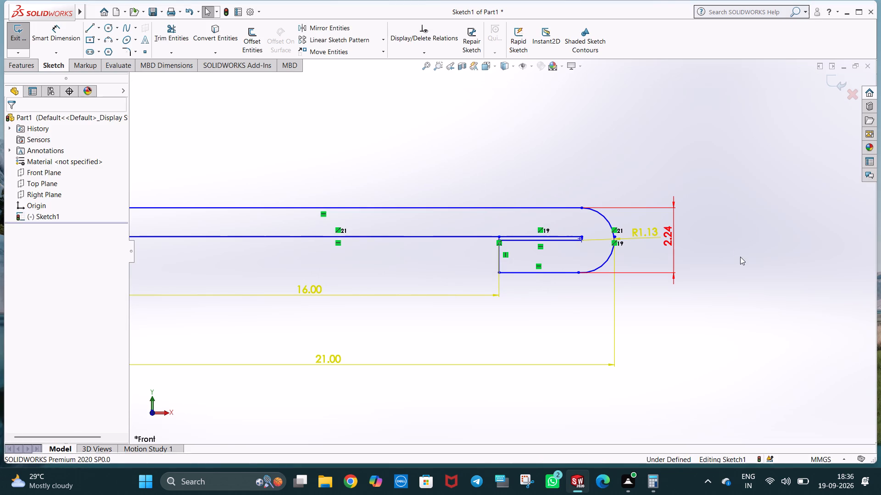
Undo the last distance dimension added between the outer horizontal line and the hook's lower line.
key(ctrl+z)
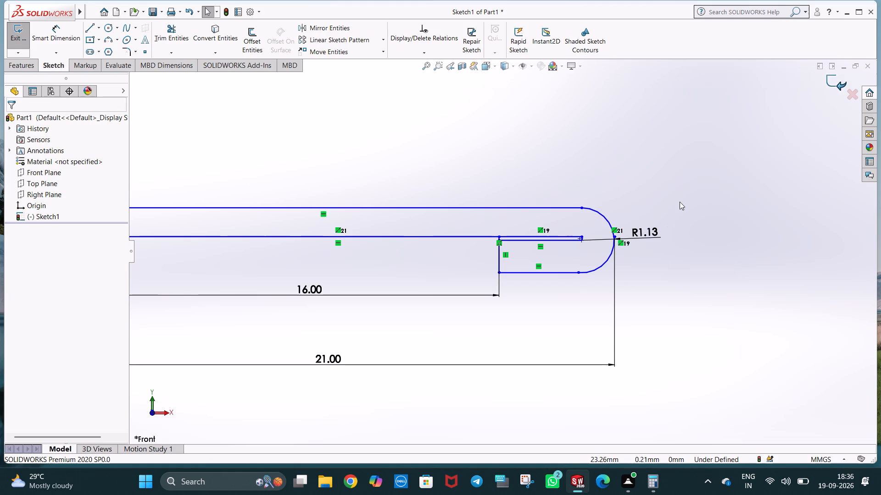
Set the hook outer arc's radius to 1.25 mm.
double_click(658, 233)
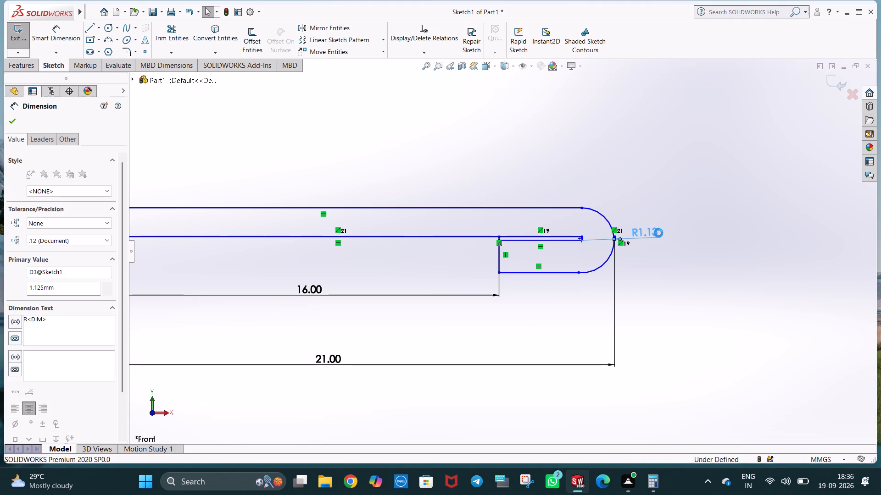
text(1.25)
key(Return)
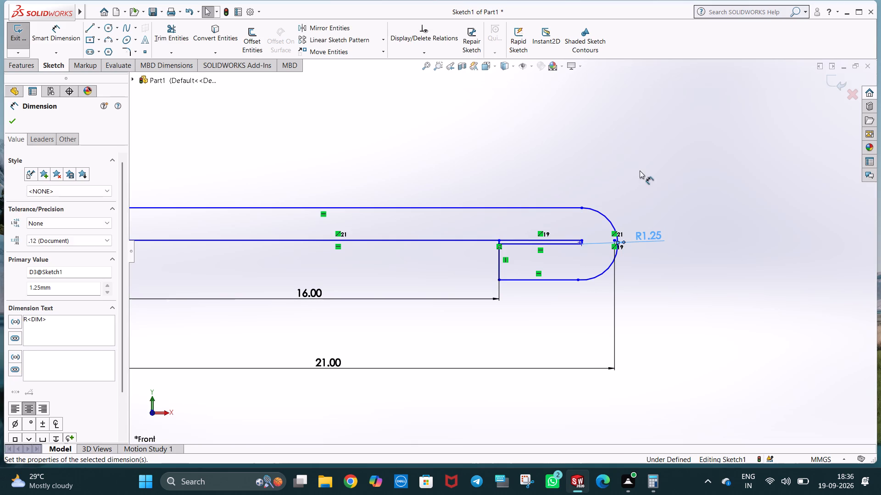
click(647, 187)
Dimension the distance between the outer horizontal line and the hook's lower line as 2.5 mm.
click(44, 33)
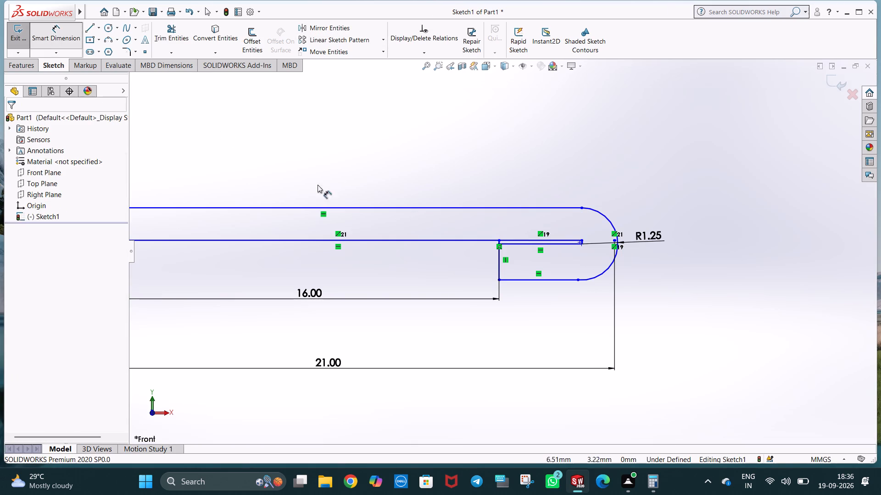
click(424, 208)
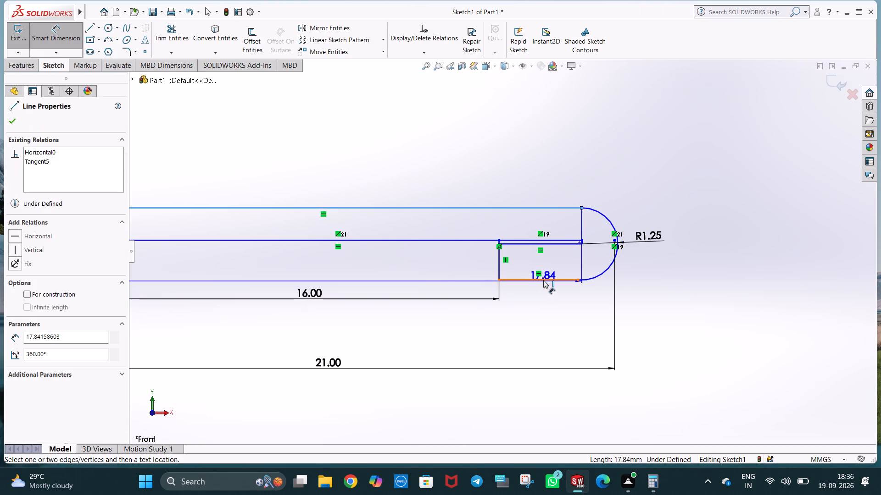
click(543, 280)
click(686, 239)
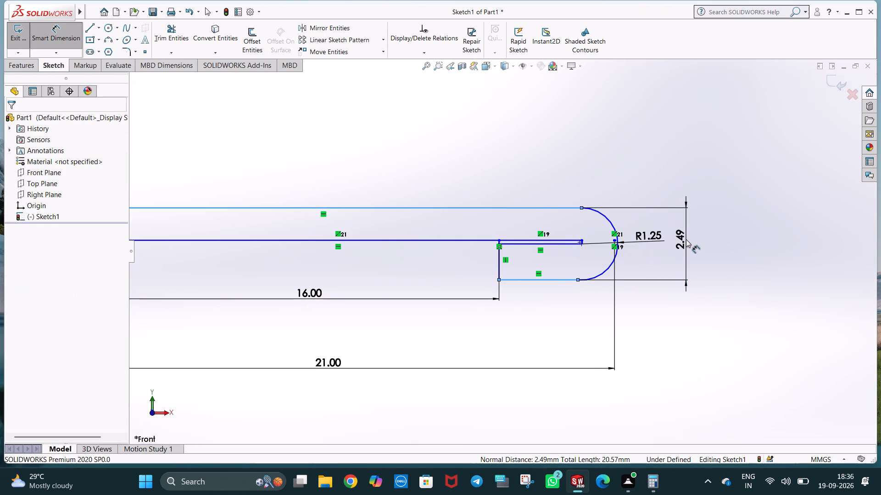
text(2.5)
key(Return)
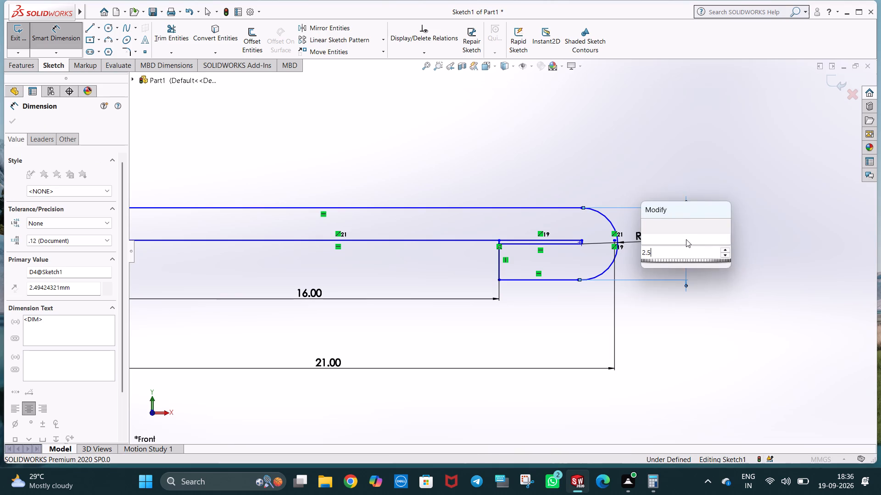
click(704, 249)
scroll(605, 317, up, 2)
scroll(482, 331, up, 2)
scroll(481, 328, down, 1)
scroll(491, 306, up, 2)
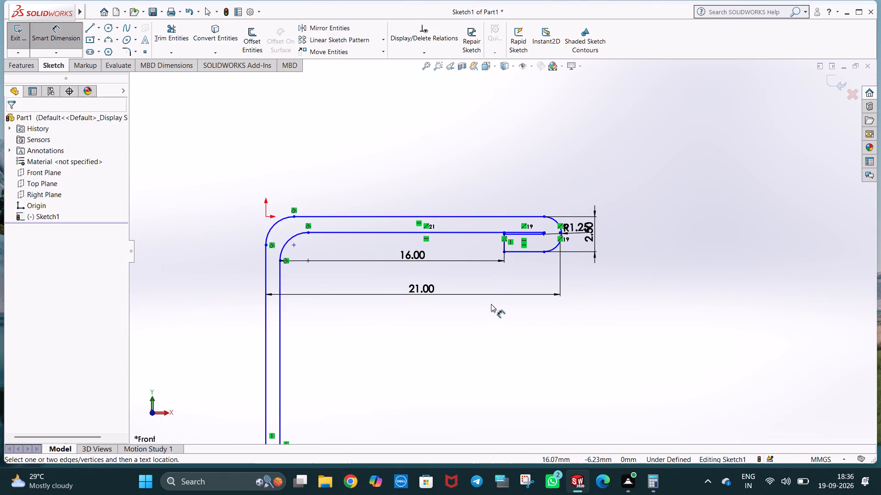
scroll(491, 304, down, 2)
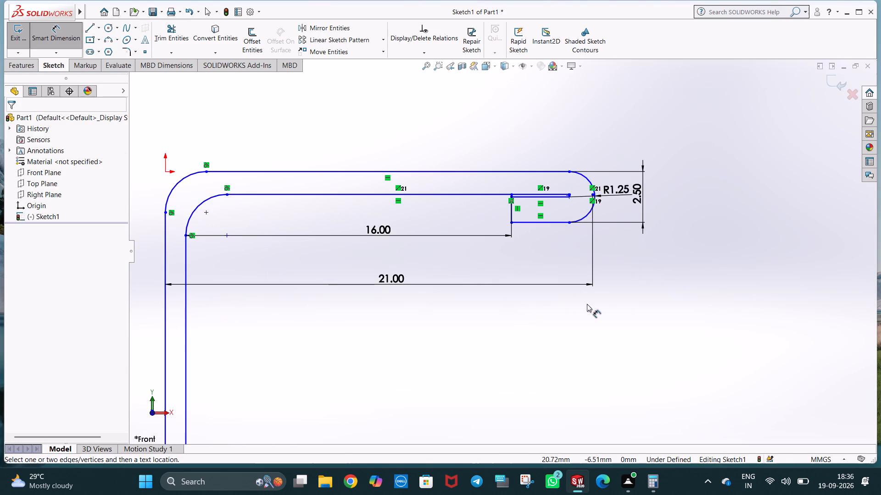
scroll(603, 146, down, 3)
scroll(605, 197, down, 1)
key(Escape)
Examine the hook's outer arc and the point near it where the 21 mm overall dimension attaches.
click(589, 153)
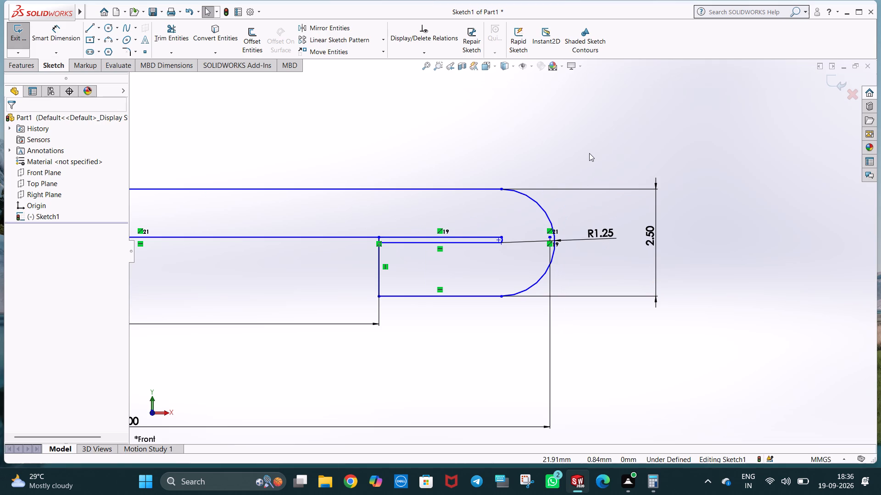
key(Escape)
click(549, 222)
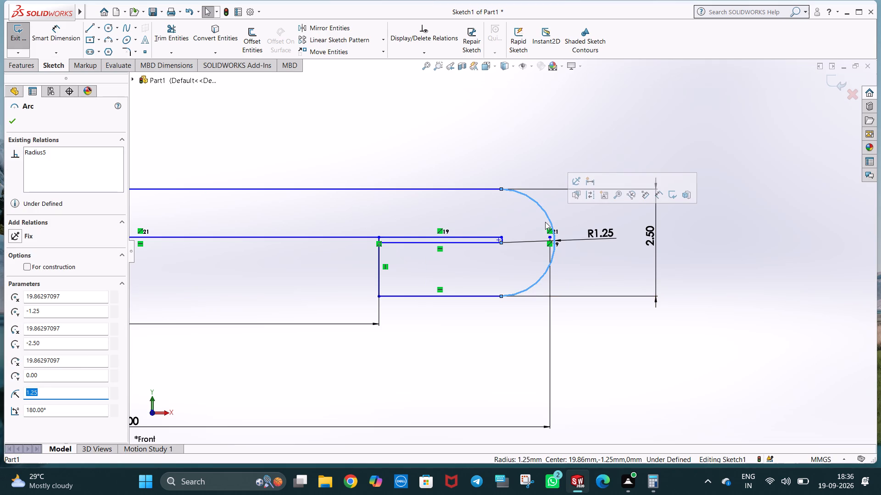
key(Escape)
click(548, 160)
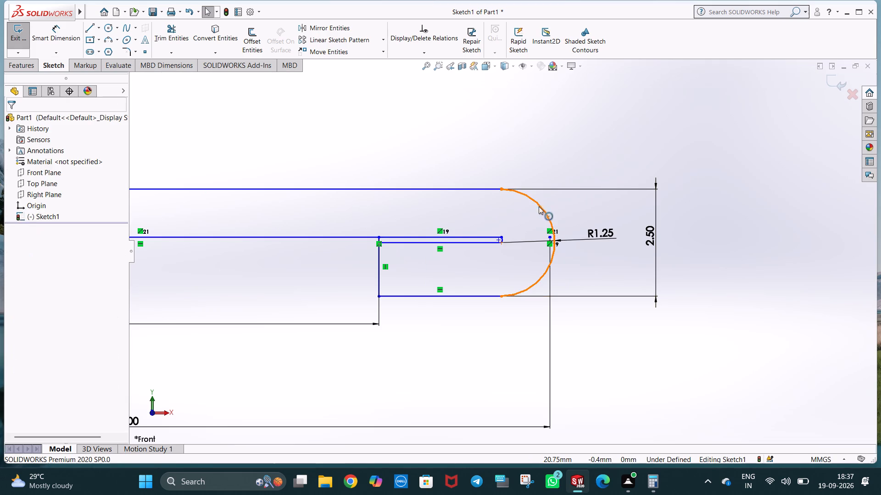
ctrl+click(535, 199)
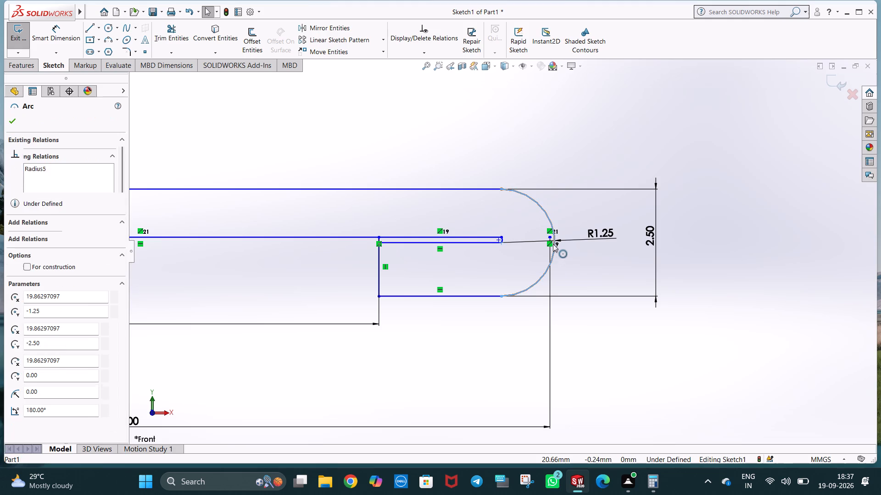
key(Escape)
click(559, 173)
scroll(559, 256, down, 3)
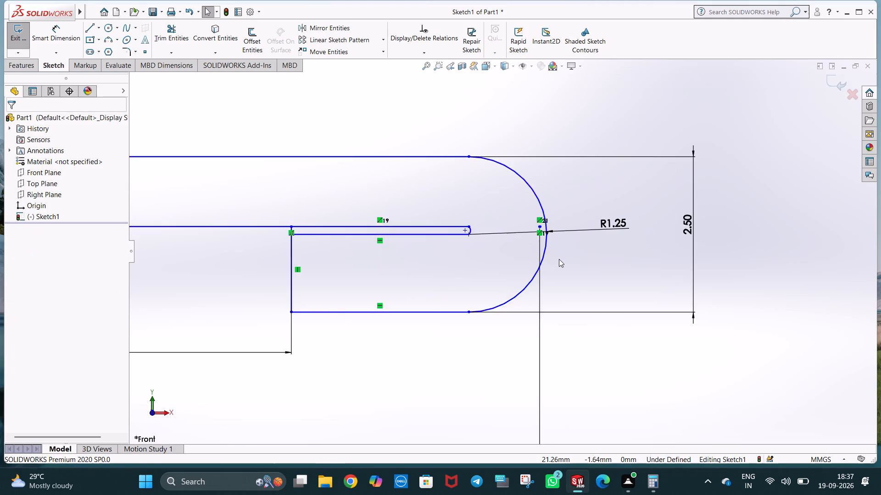
scroll(559, 259, down, 2)
scroll(536, 225, down, 3)
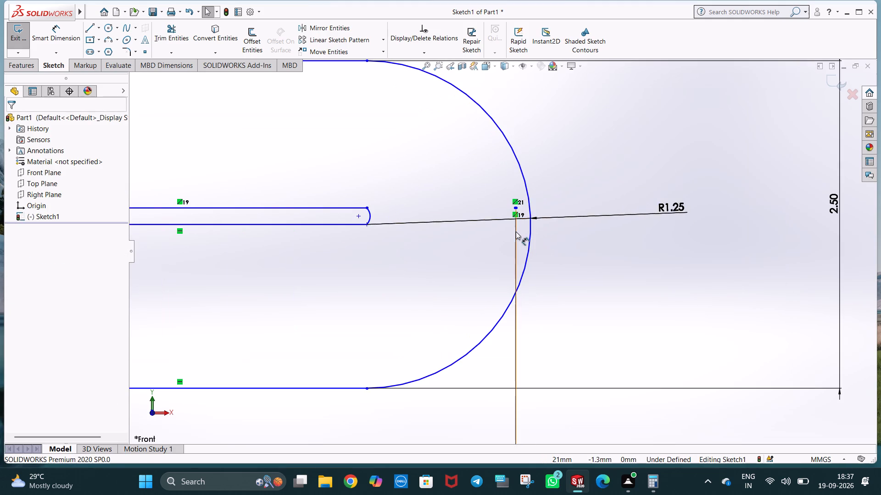
scroll(516, 231, up, 6)
scroll(515, 307, up, 6)
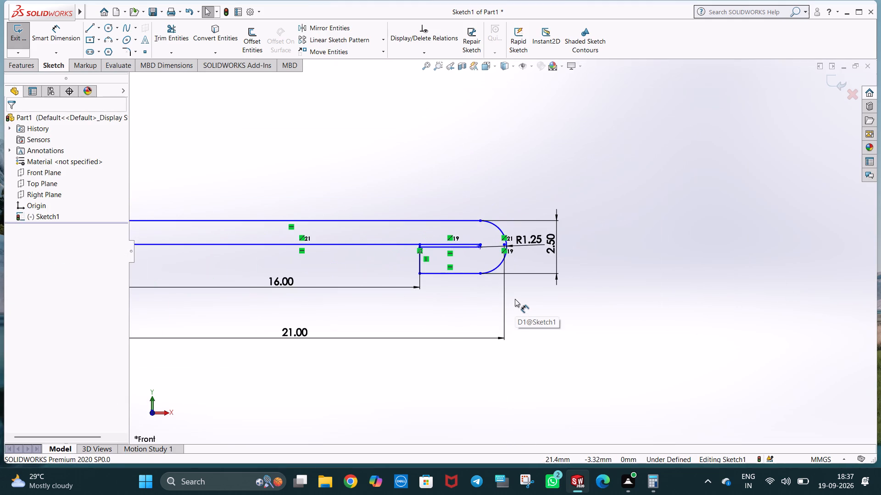
Delete the 21 mm overall horizontal dimension.
click(295, 334)
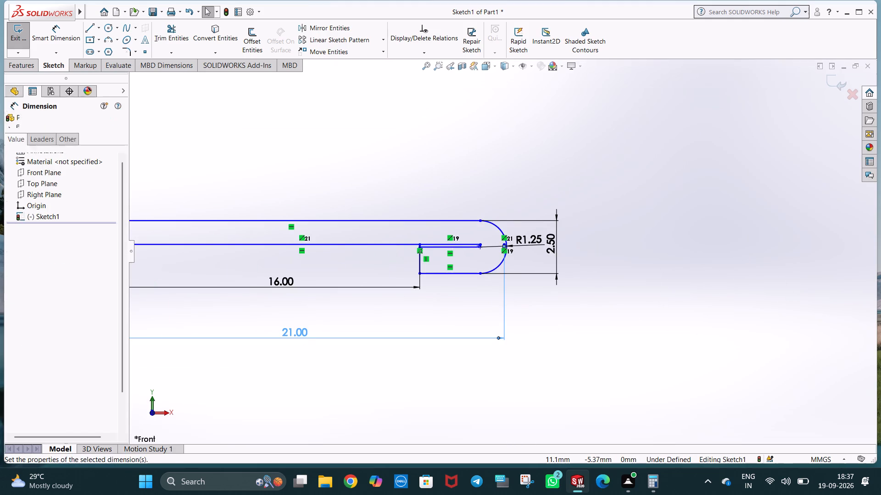
key(Delete)
Delete the two tiny leftover horizontal line segments just inside the hook arc's outermost edge.
scroll(362, 328, up, 4)
scroll(363, 319, down, 1)
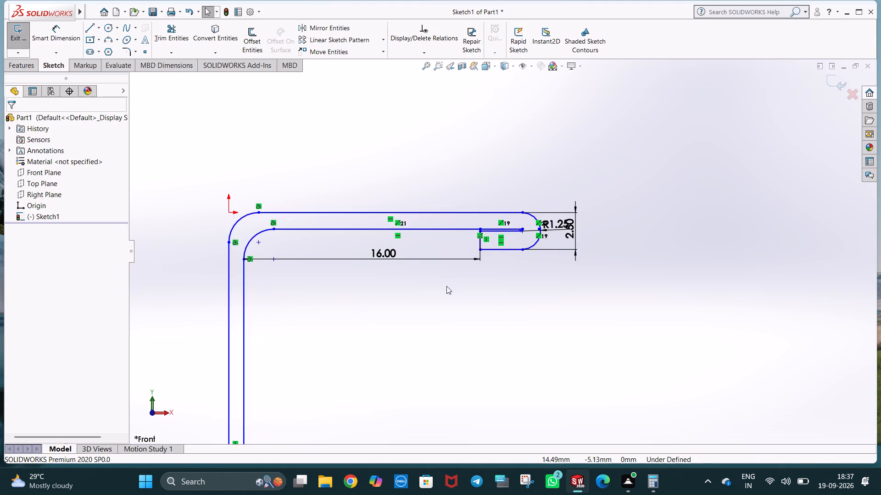
scroll(462, 277, down, 2)
scroll(524, 249, down, 4)
scroll(586, 201, down, 3)
scroll(632, 180, down, 2)
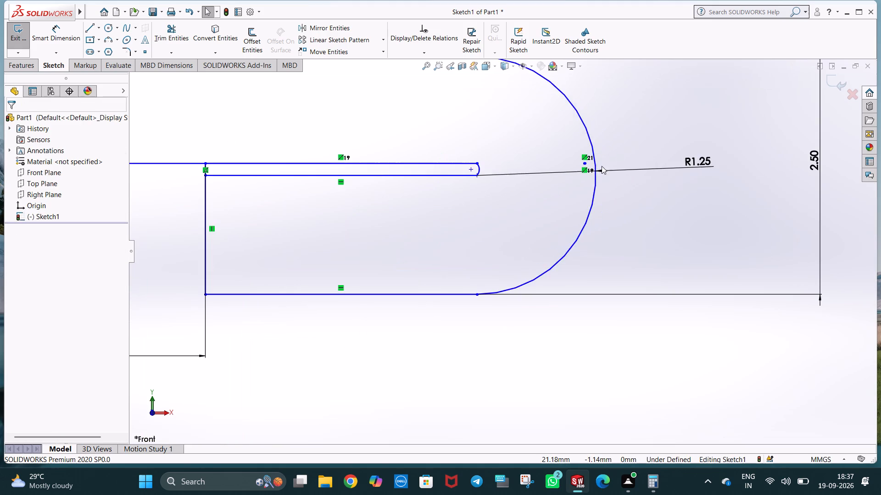
click(585, 166)
key(Delete)
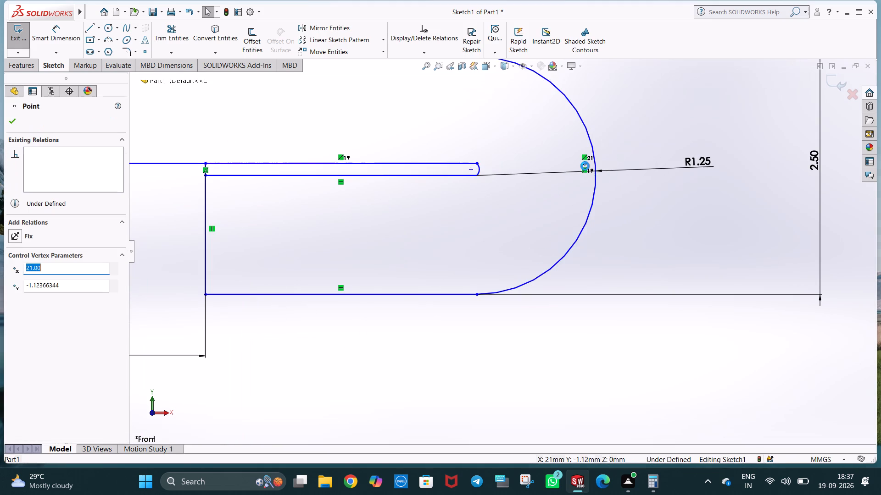
click(510, 240)
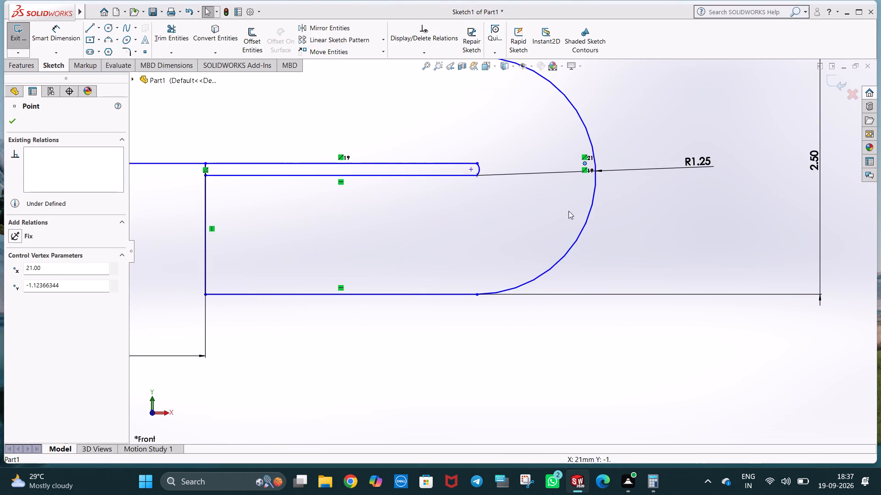
scroll(599, 165, down, 8)
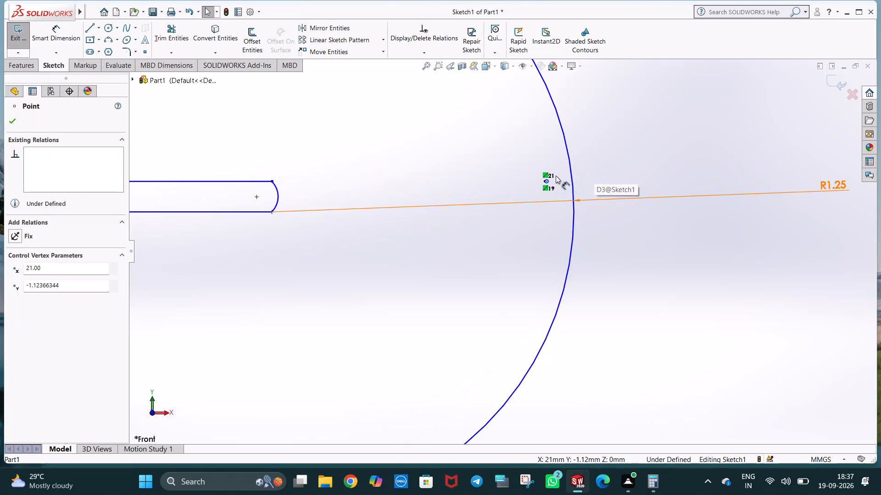
click(600, 154)
scroll(541, 201, down, 6)
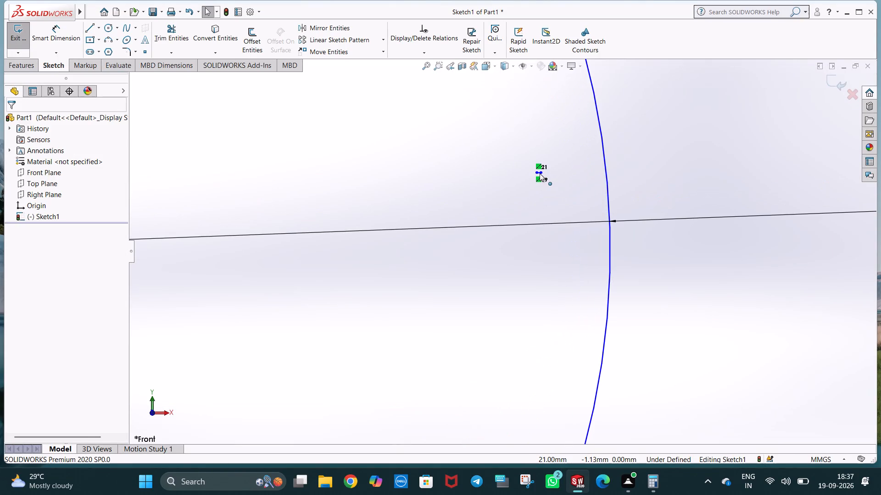
scroll(538, 177, down, 9)
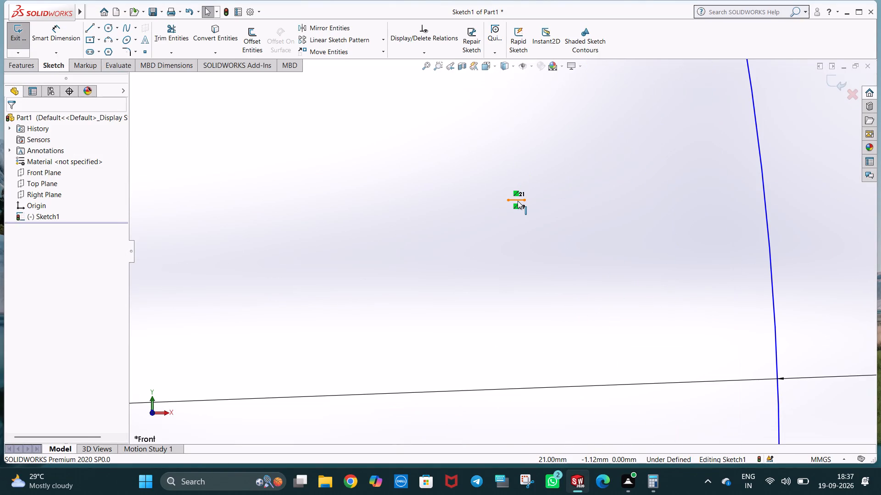
click(518, 201)
key(Delete)
scroll(521, 243, up, 4)
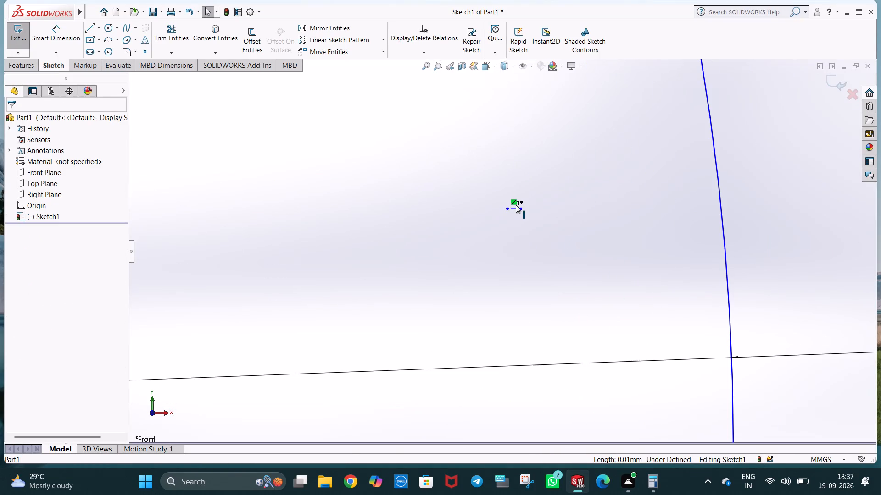
click(516, 208)
key(Delete)
Draw a vertical centerline about 3.63 mm long downward from the hook arc's outermost point.
scroll(513, 246, up, 4)
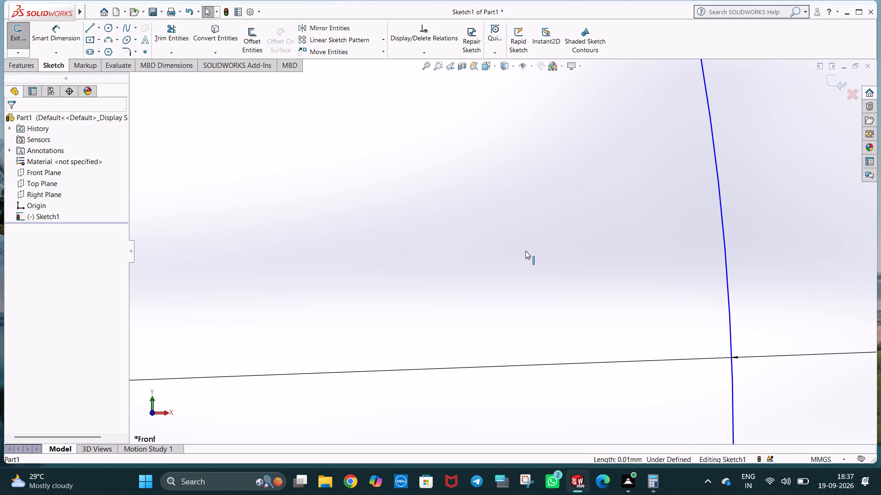
scroll(525, 251, up, 12)
scroll(557, 270, up, 10)
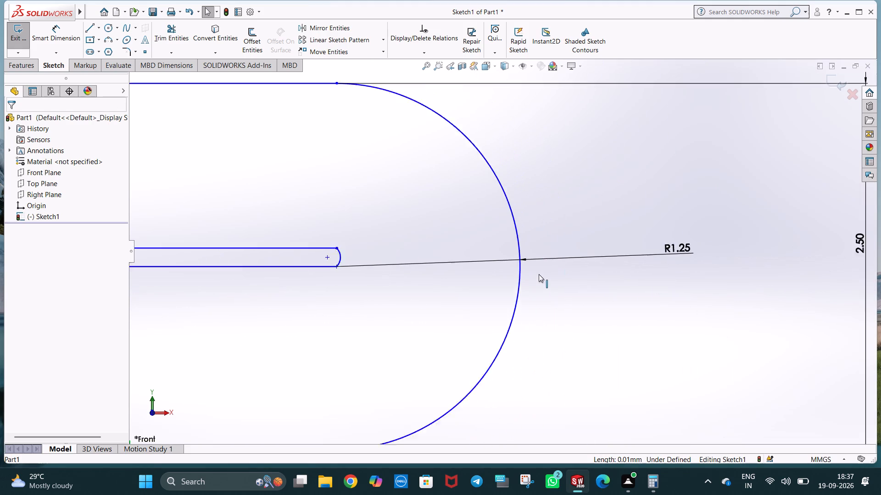
scroll(539, 274, up, 6)
scroll(468, 280, up, 3)
scroll(416, 288, up, 1)
scroll(410, 289, down, 2)
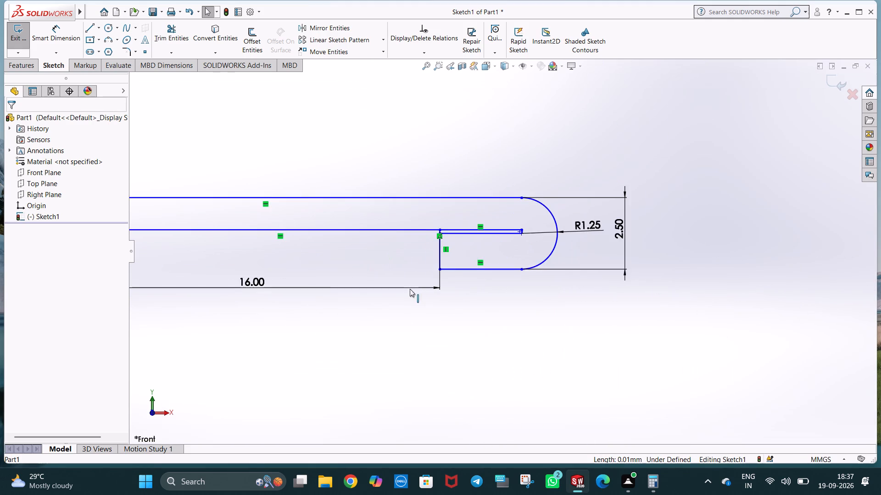
scroll(424, 279, up, 2)
scroll(387, 268, down, 2)
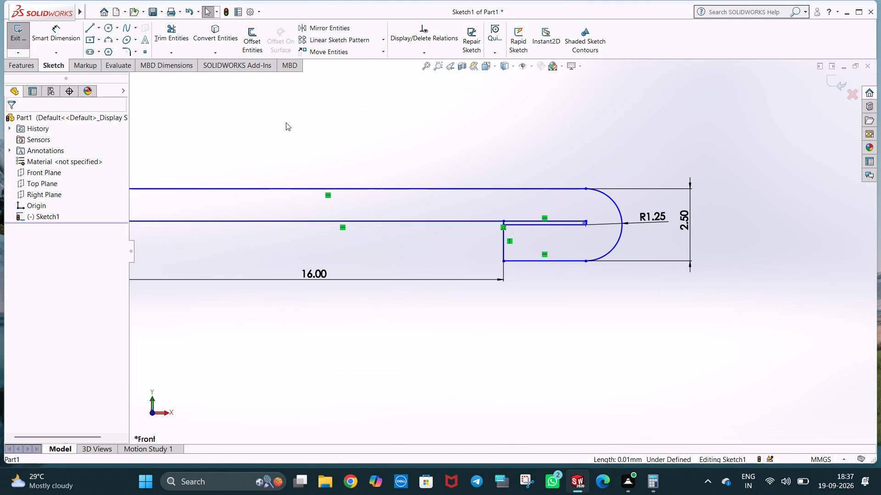
click(99, 28)
click(106, 49)
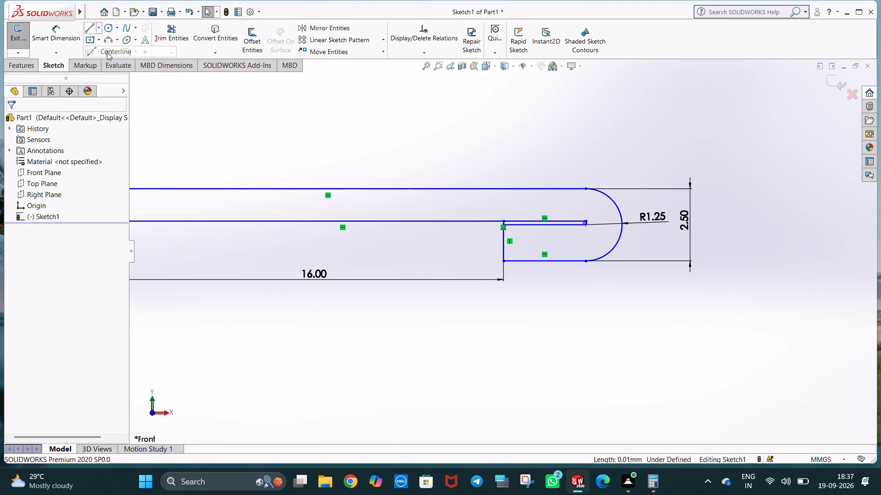
click(621, 224)
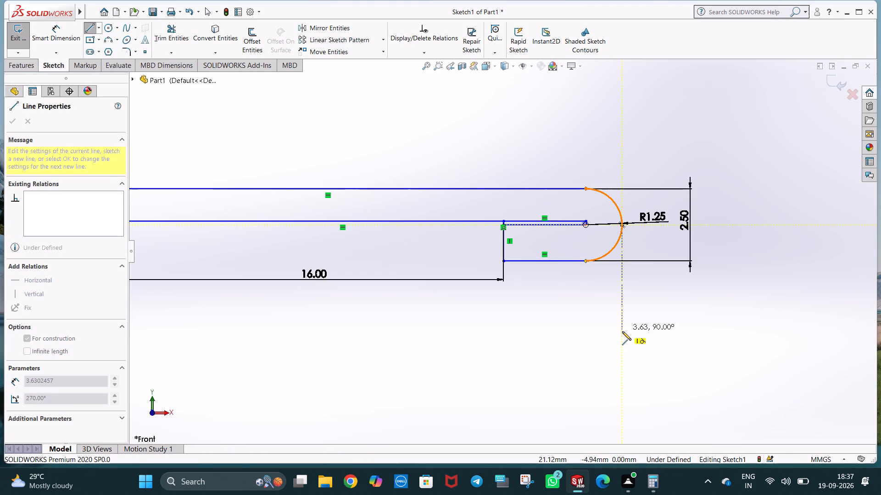
click(622, 331)
key(Escape)
key(Escape)
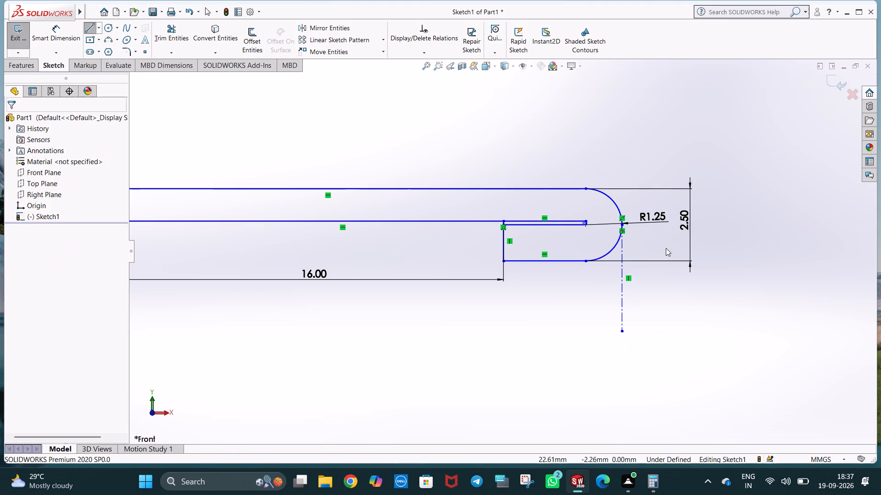
Examine where the vertical centerline meets the hook's outer arc.
scroll(665, 249, down, 3)
scroll(625, 265, down, 4)
scroll(559, 232, down, 3)
scroll(449, 144, up, 2)
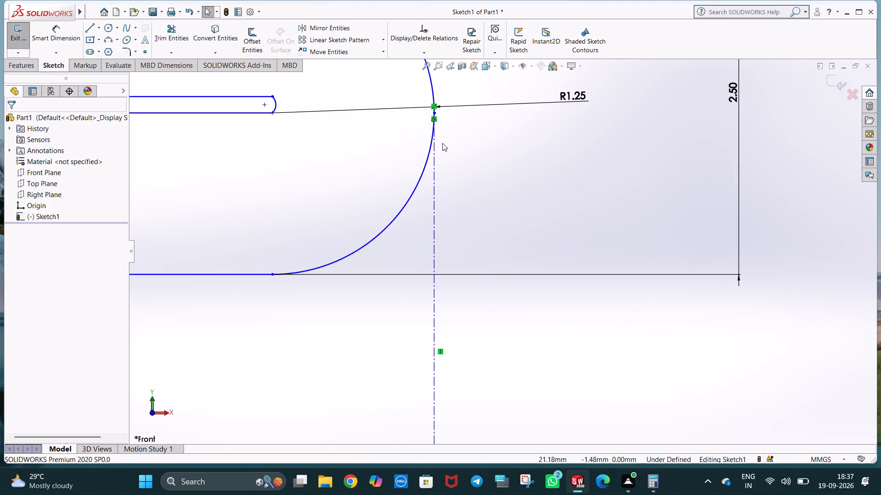
scroll(442, 143, down, 9)
scroll(476, 180, down, 3)
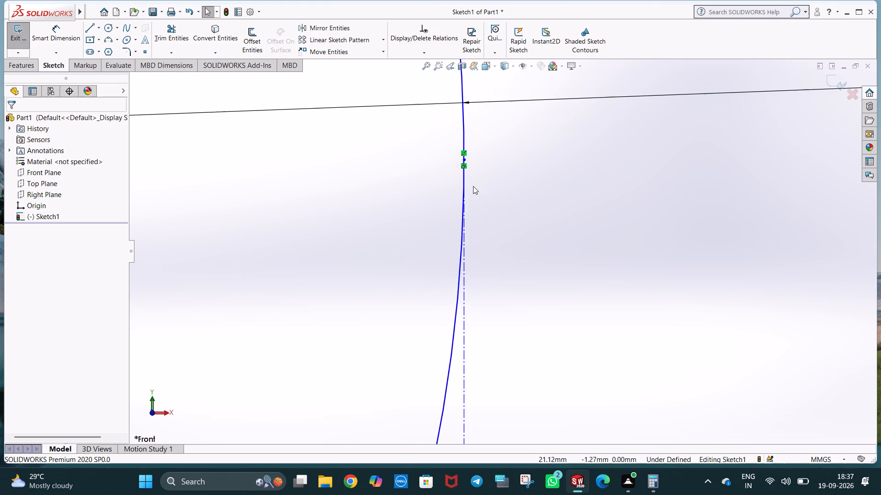
scroll(474, 165, up, 9)
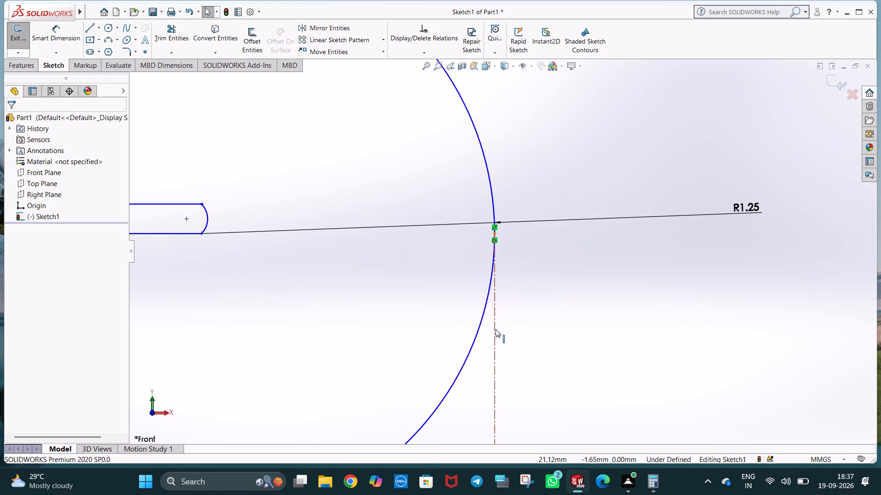
Delete the vertical centerline that extends downward from the hook arc's outermost point.
click(494, 330)
key(Delete)
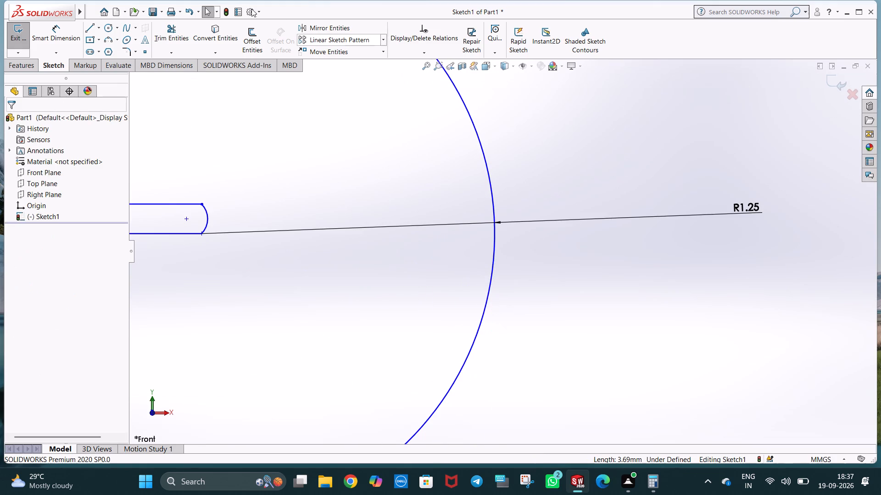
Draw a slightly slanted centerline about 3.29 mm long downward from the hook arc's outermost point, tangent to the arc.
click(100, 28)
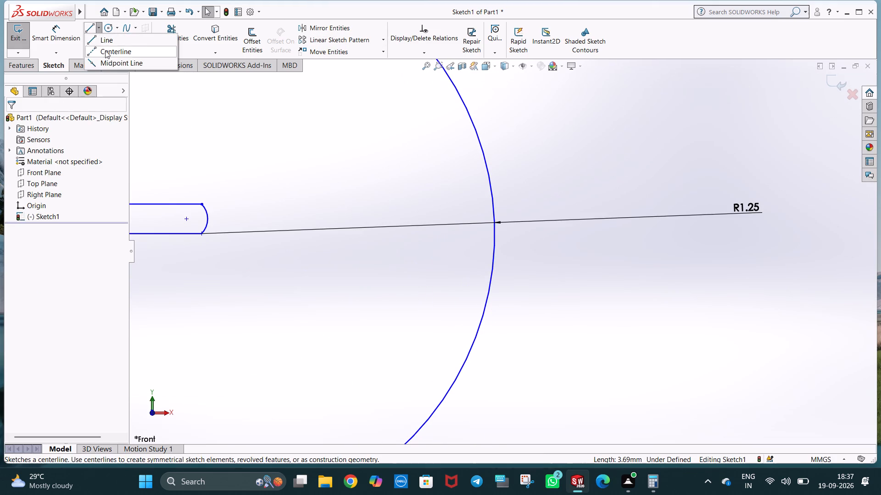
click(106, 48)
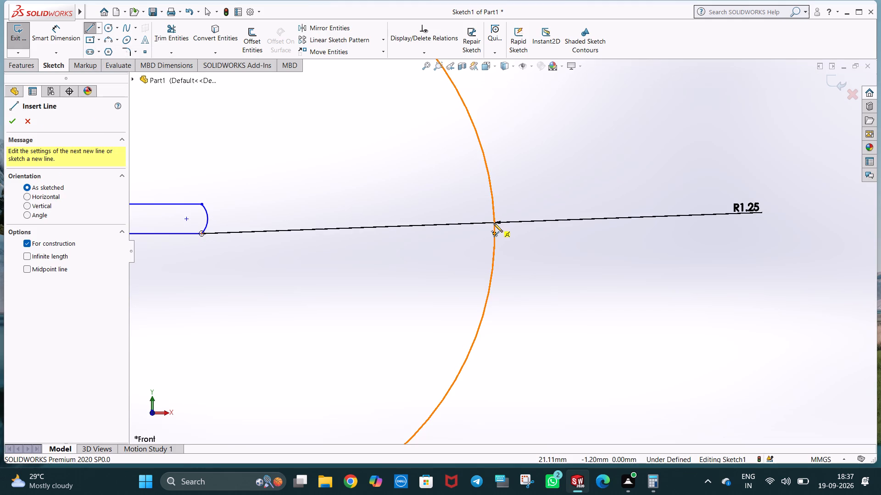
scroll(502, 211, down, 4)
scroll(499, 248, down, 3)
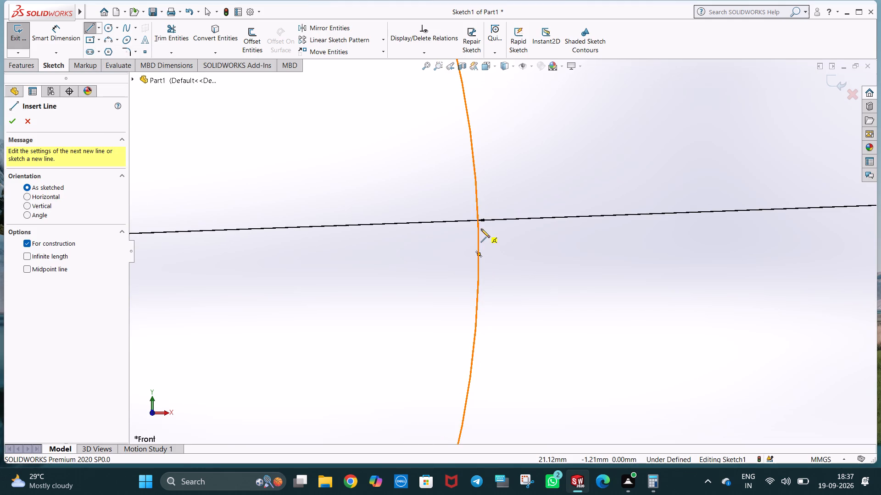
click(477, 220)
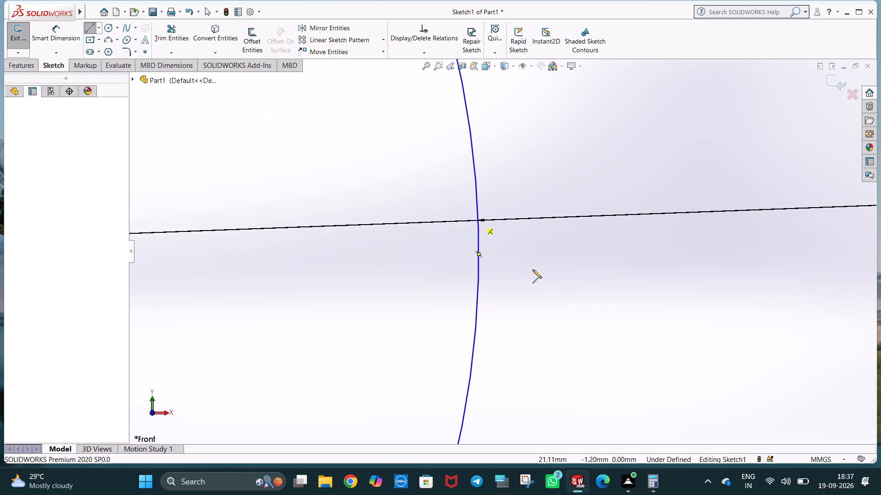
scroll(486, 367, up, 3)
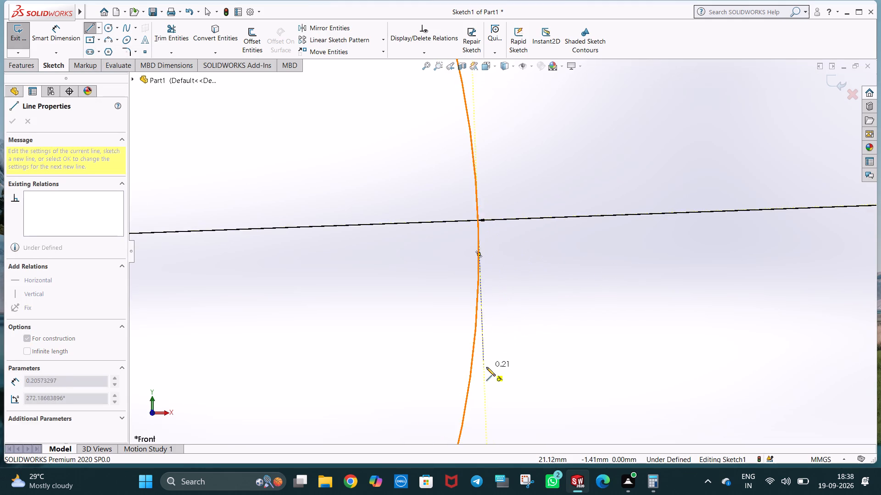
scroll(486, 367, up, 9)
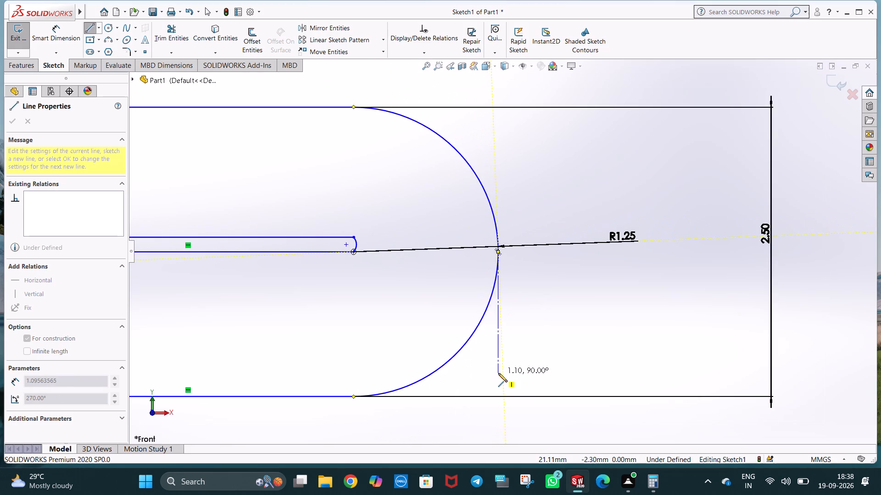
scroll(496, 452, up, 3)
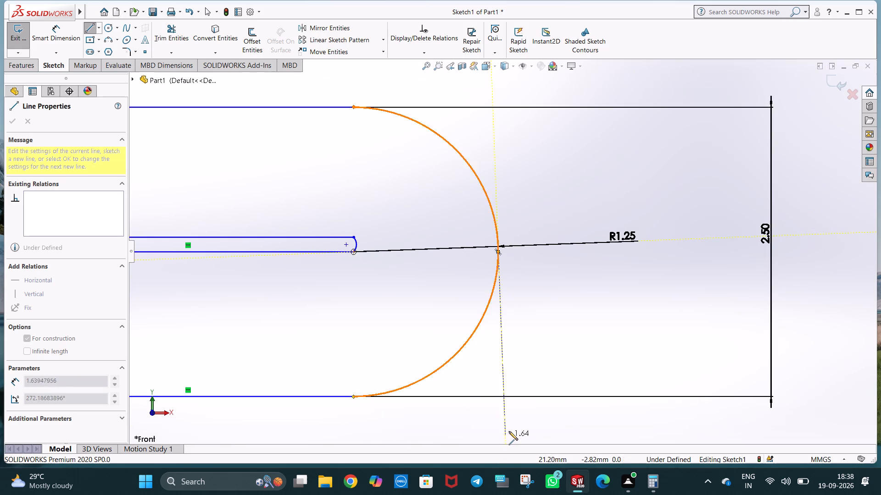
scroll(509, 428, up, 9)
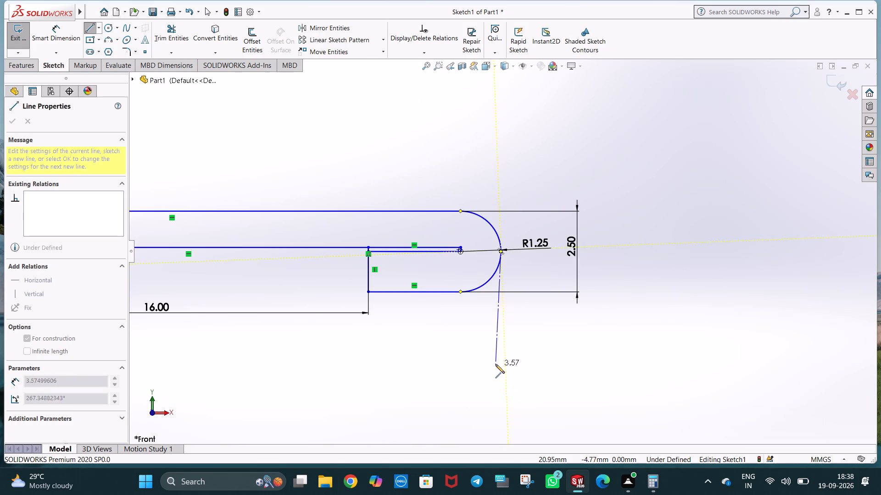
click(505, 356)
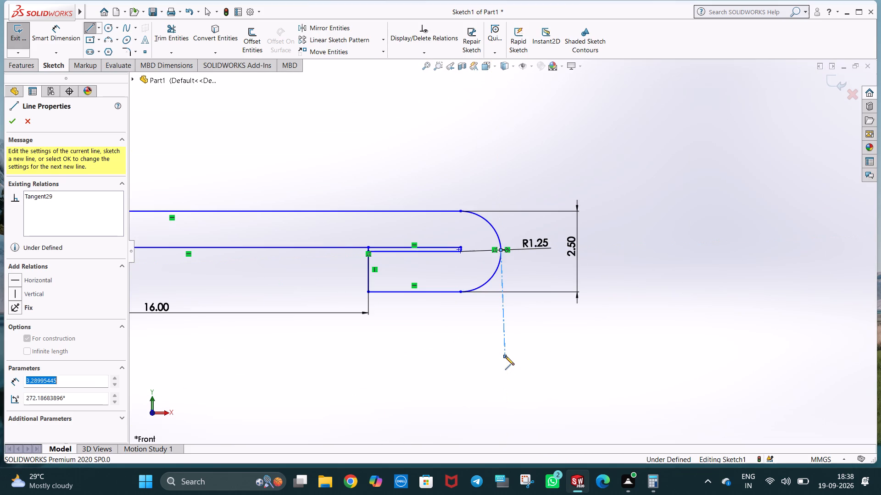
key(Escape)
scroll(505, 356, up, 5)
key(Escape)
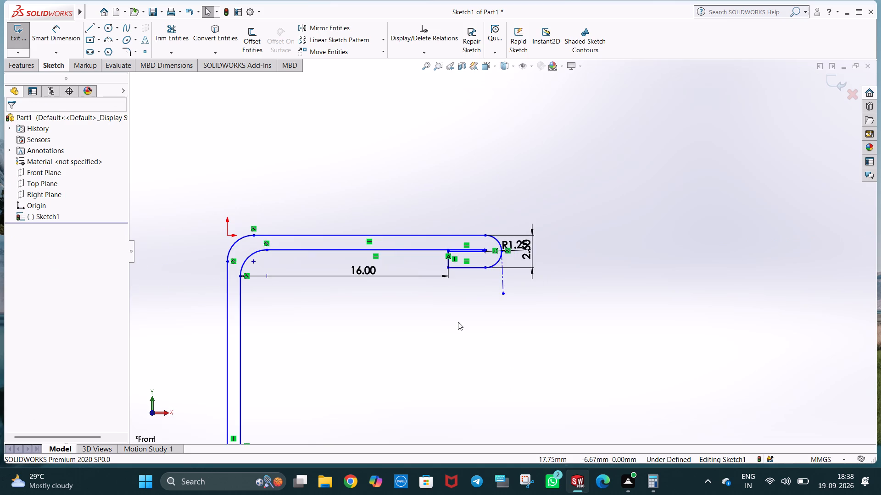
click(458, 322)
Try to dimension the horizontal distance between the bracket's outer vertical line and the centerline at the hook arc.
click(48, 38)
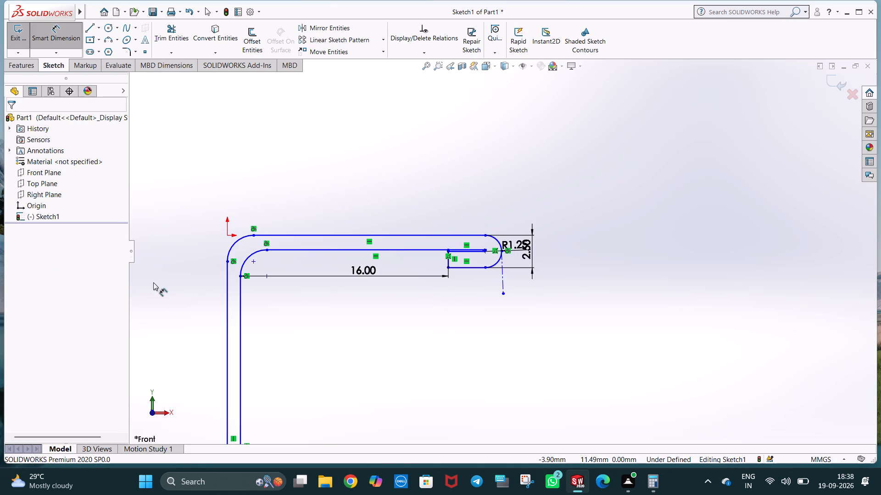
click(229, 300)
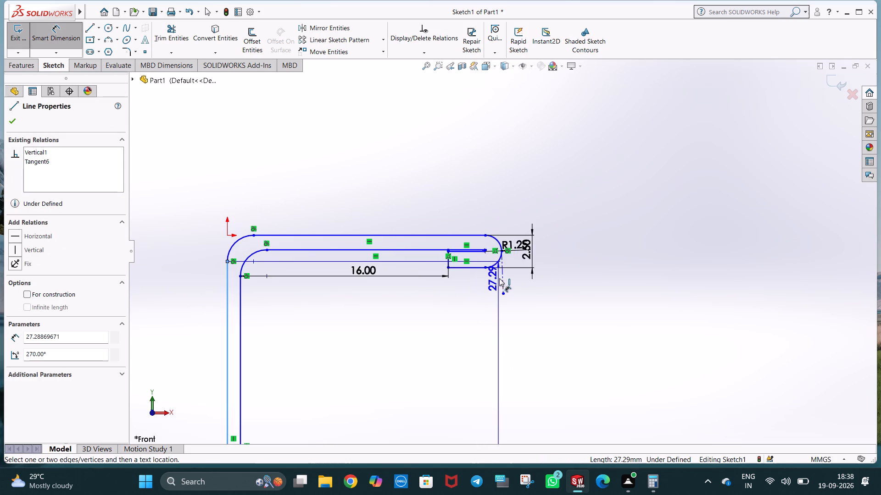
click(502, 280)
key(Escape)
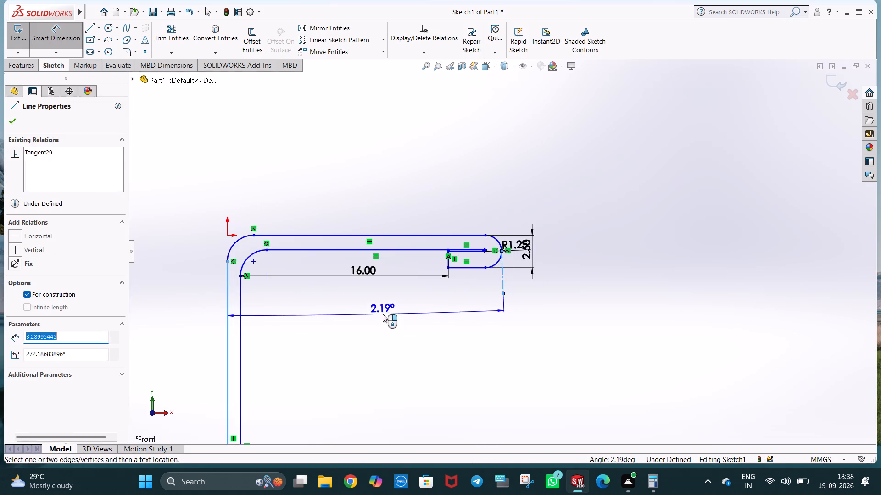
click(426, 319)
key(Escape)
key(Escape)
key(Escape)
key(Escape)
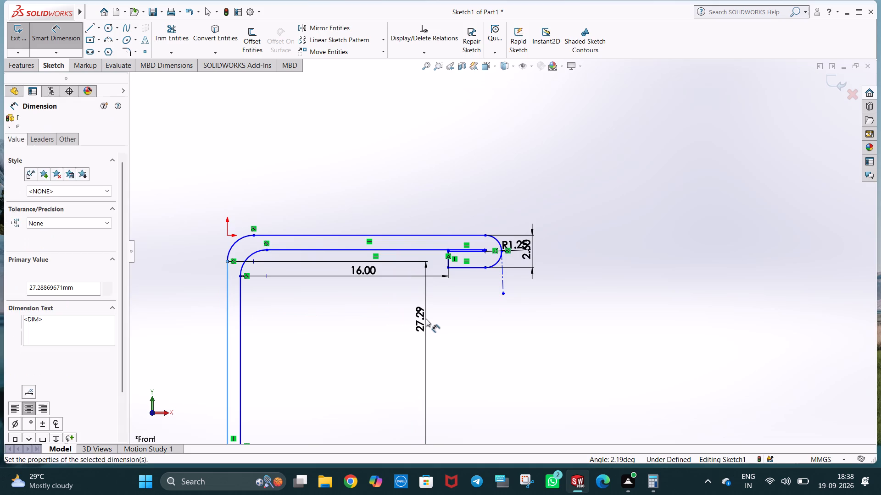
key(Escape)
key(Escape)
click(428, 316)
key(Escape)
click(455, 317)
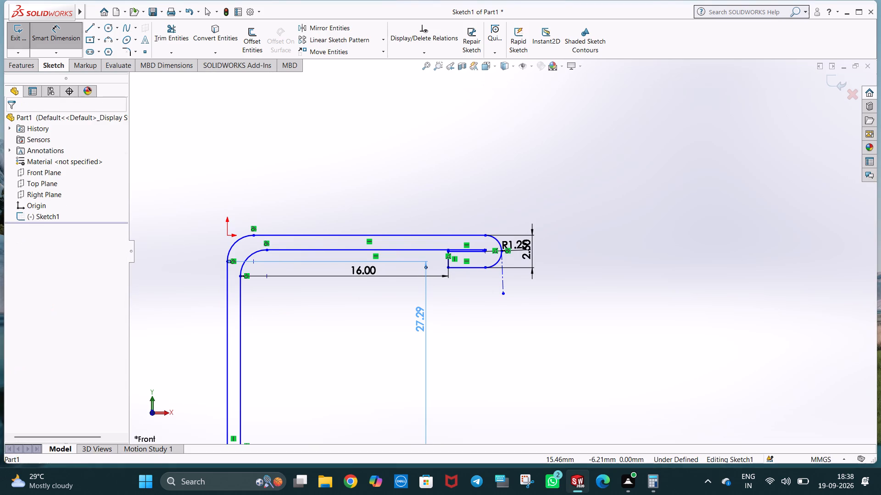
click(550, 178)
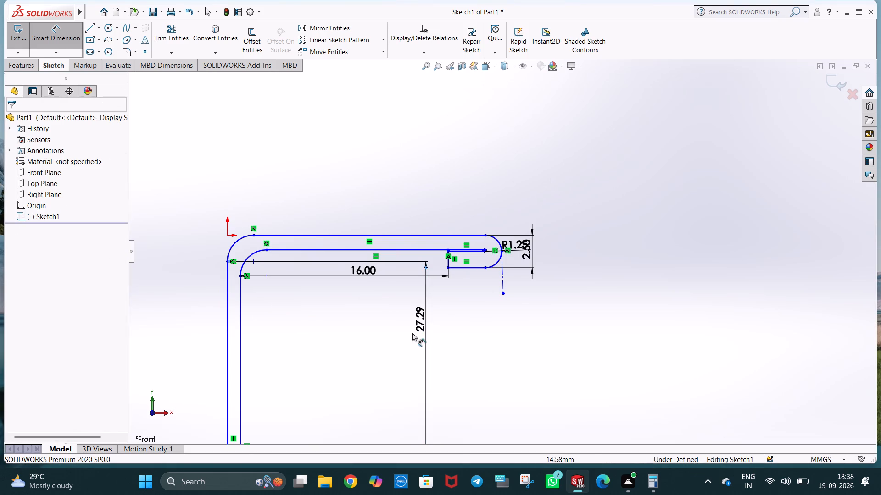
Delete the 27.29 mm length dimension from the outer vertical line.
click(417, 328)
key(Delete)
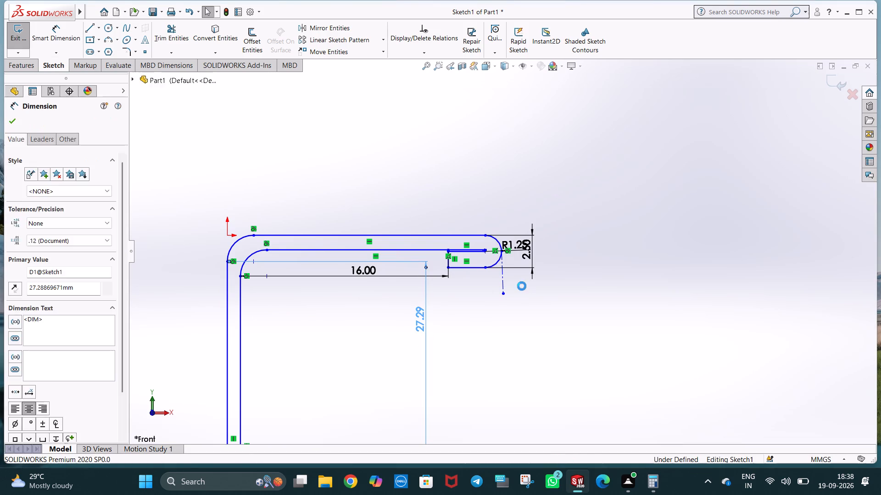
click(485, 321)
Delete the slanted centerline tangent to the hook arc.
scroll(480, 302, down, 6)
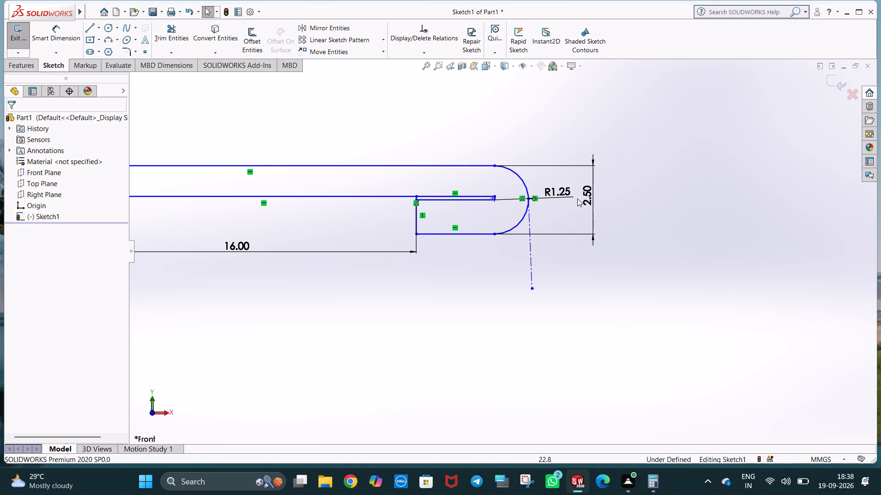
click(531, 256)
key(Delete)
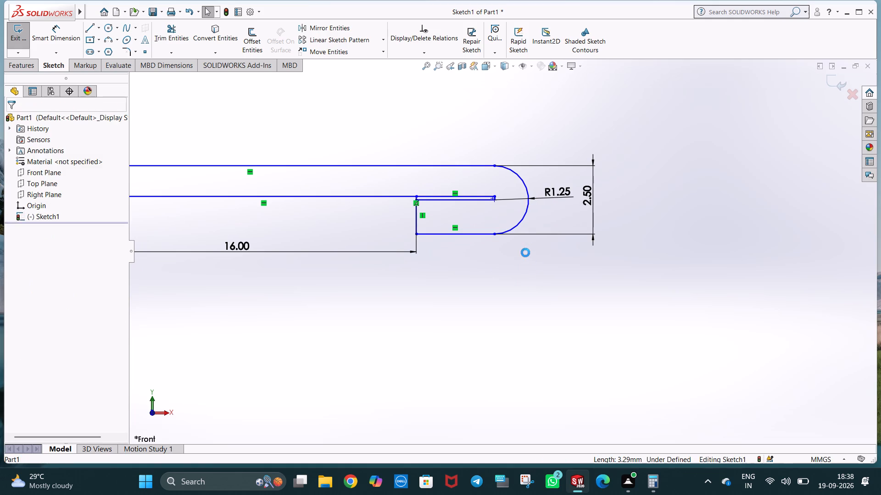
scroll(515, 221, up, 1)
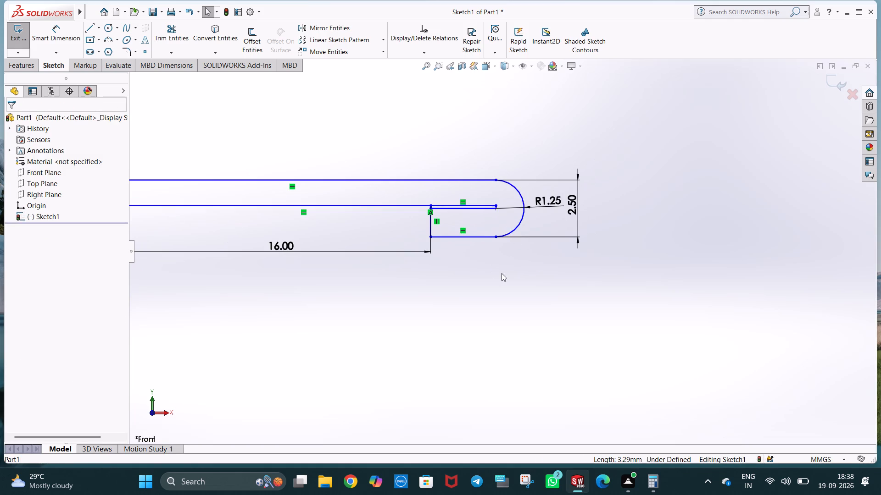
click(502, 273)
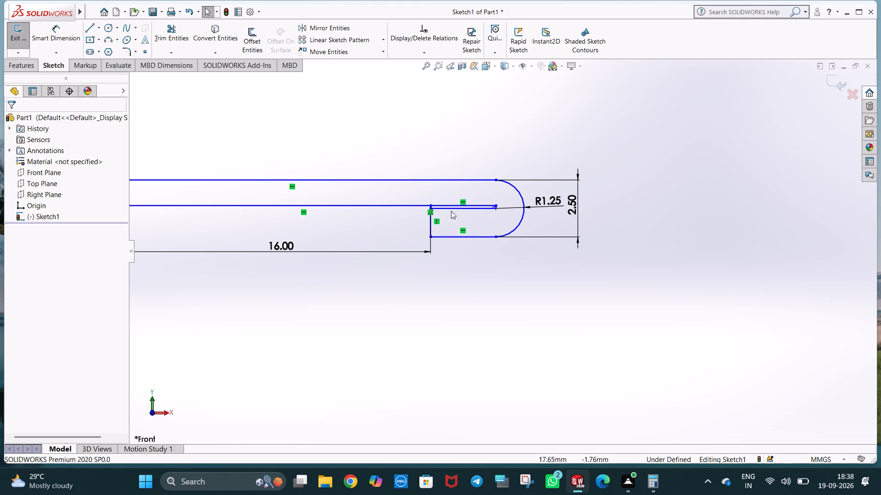
Dimension the horizontal distance from the bracket's outer vertical line to the hook arc's lower endpoint, placing it below the 16 mm dimension.
scroll(461, 207, up, 3)
scroll(361, 289, down, 1)
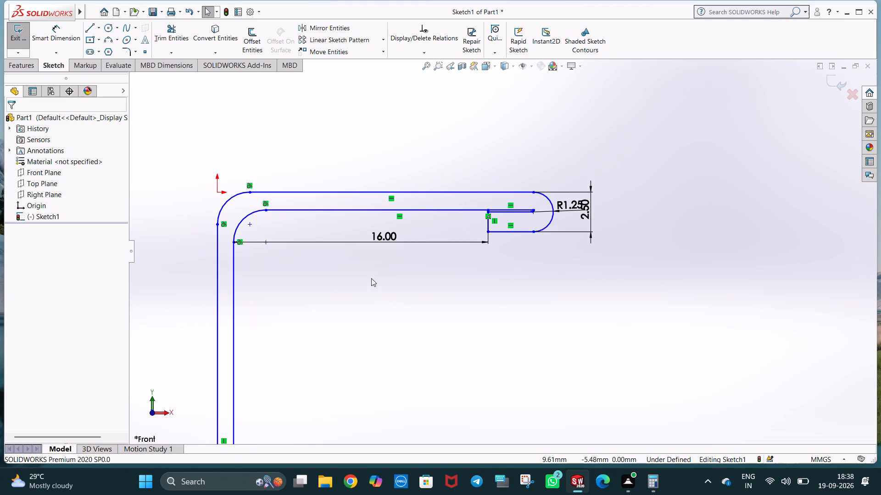
scroll(383, 271, down, 1)
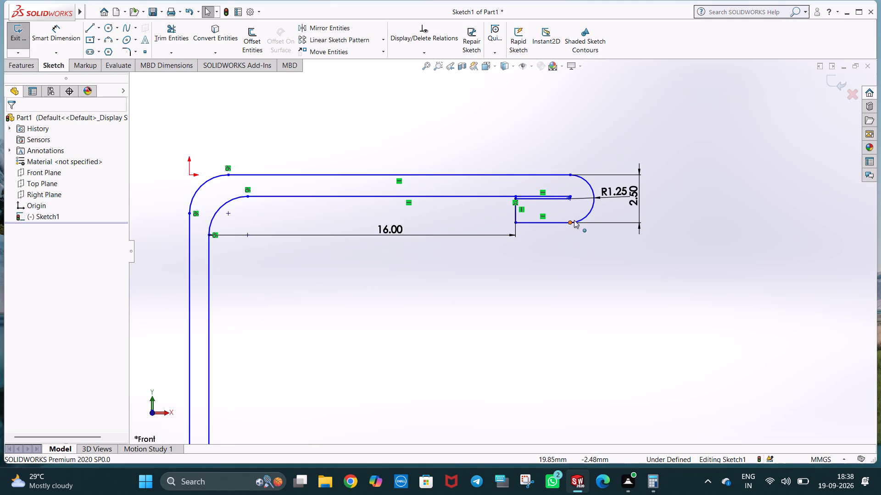
scroll(495, 262, up, 1)
scroll(377, 348, up, 1)
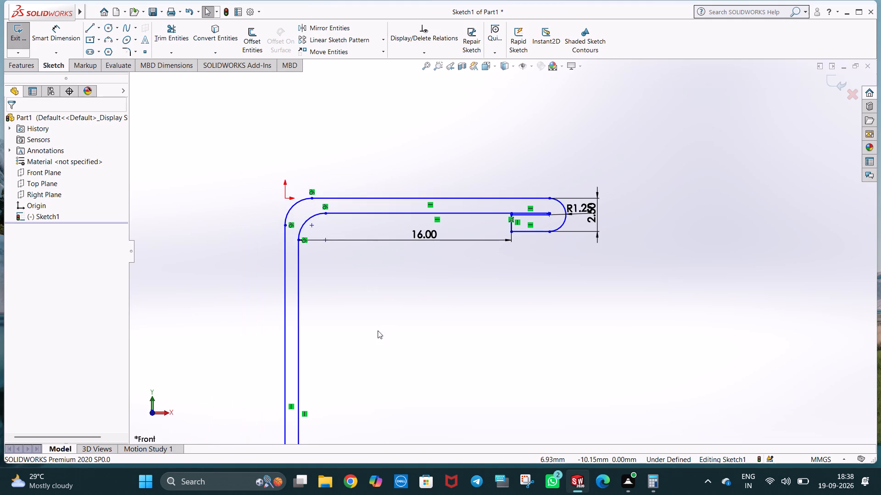
scroll(372, 372, up, 1)
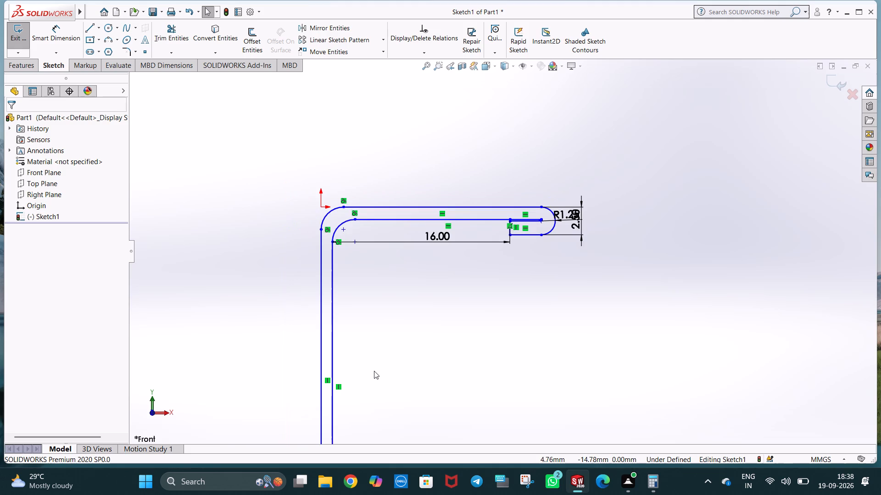
click(52, 38)
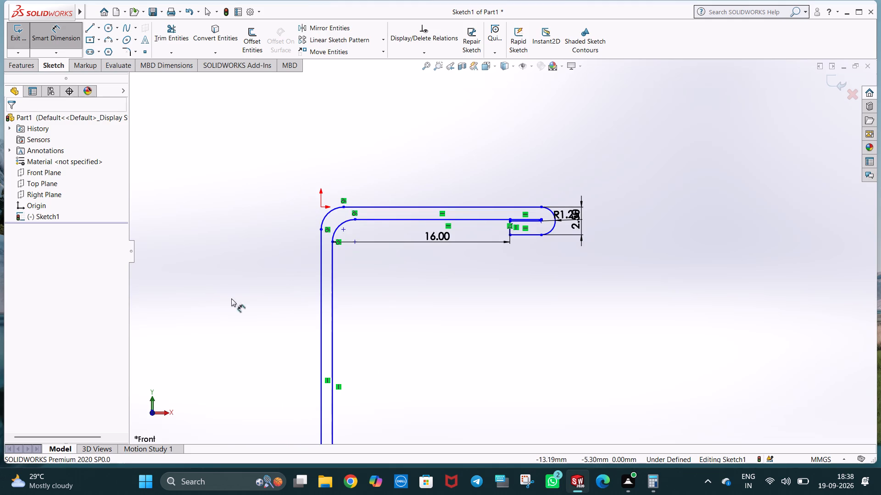
click(322, 276)
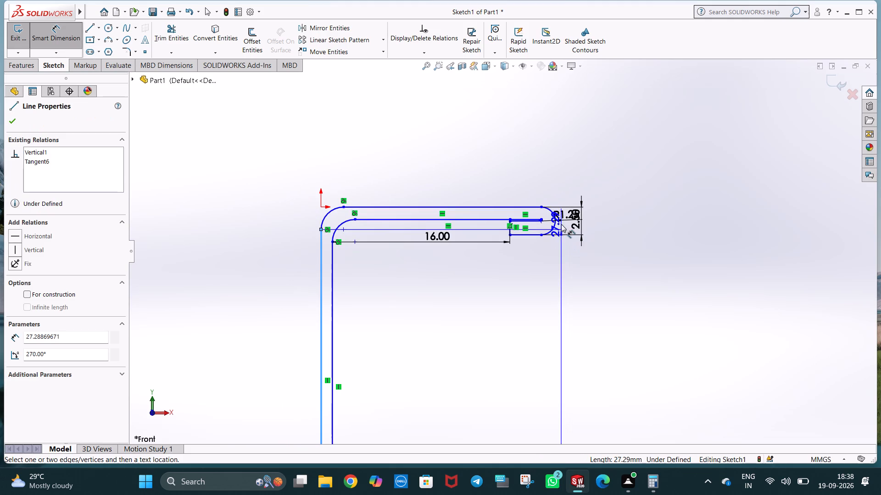
scroll(548, 258, down, 4)
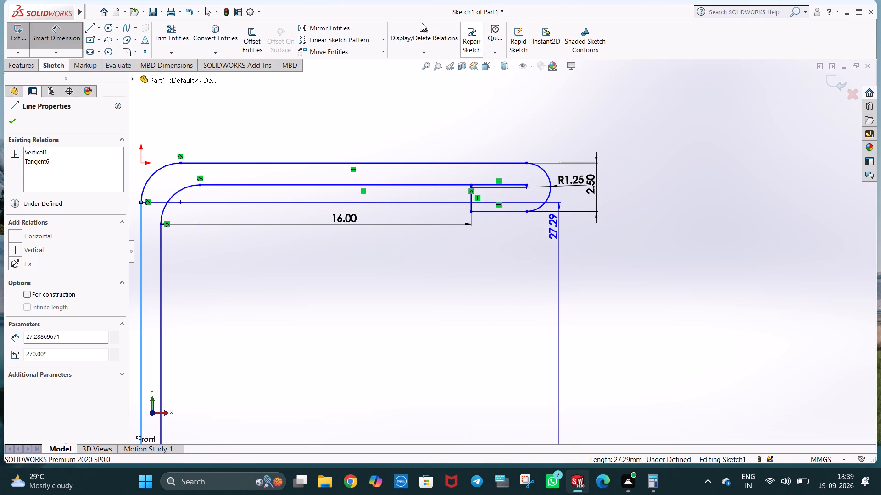
click(527, 212)
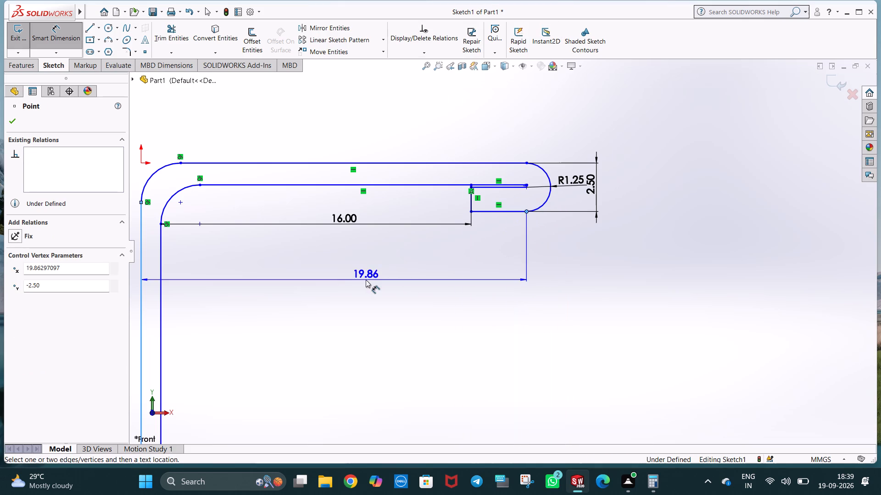
click(350, 287)
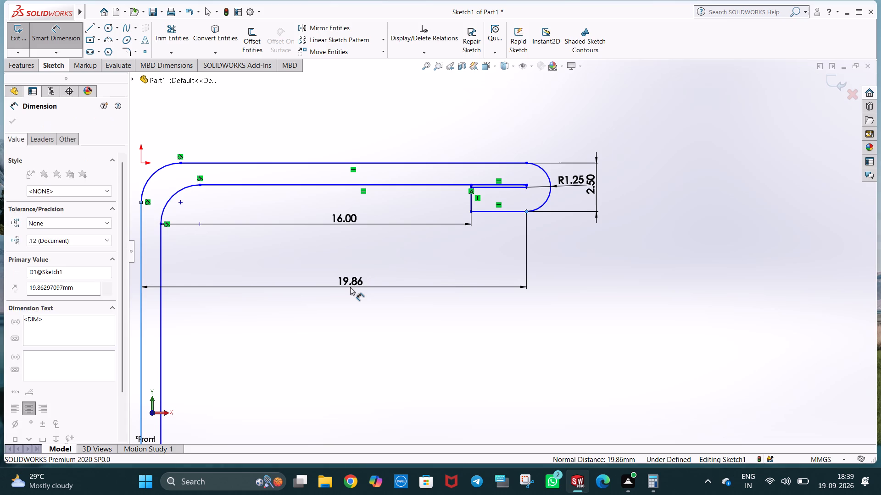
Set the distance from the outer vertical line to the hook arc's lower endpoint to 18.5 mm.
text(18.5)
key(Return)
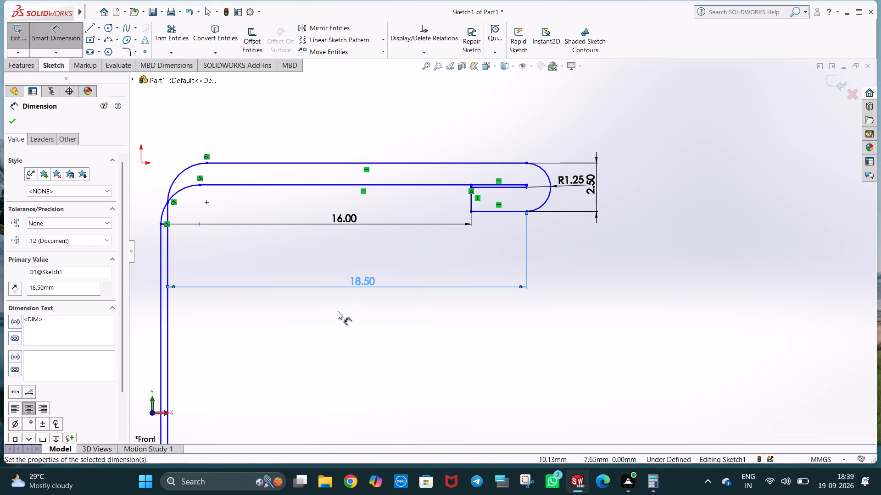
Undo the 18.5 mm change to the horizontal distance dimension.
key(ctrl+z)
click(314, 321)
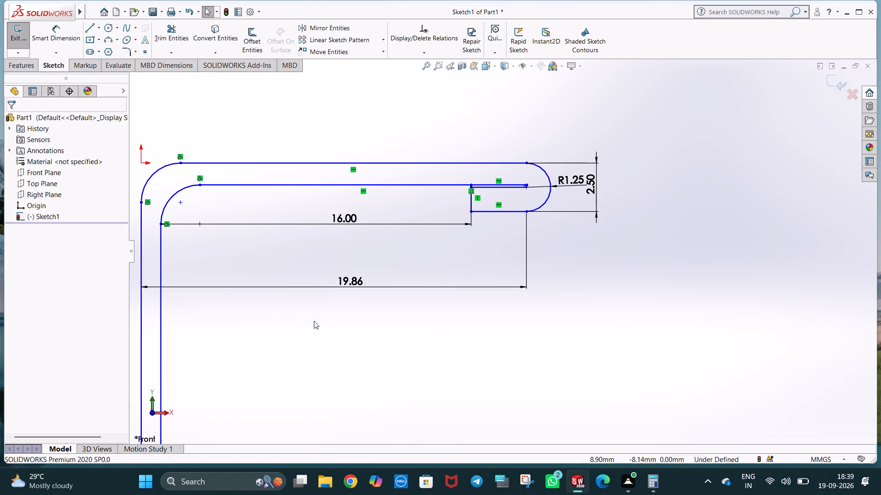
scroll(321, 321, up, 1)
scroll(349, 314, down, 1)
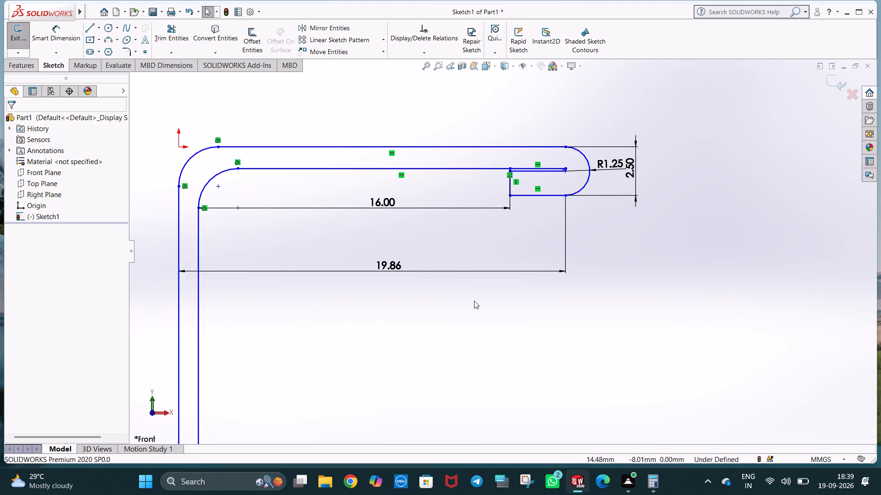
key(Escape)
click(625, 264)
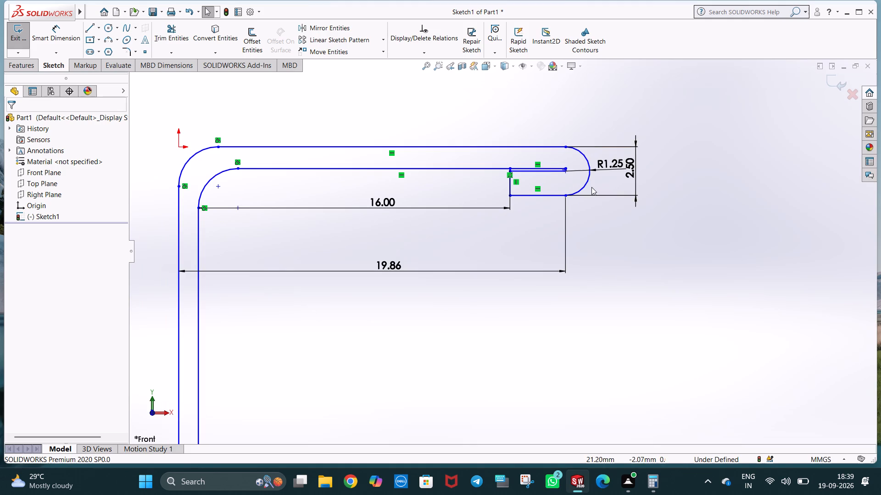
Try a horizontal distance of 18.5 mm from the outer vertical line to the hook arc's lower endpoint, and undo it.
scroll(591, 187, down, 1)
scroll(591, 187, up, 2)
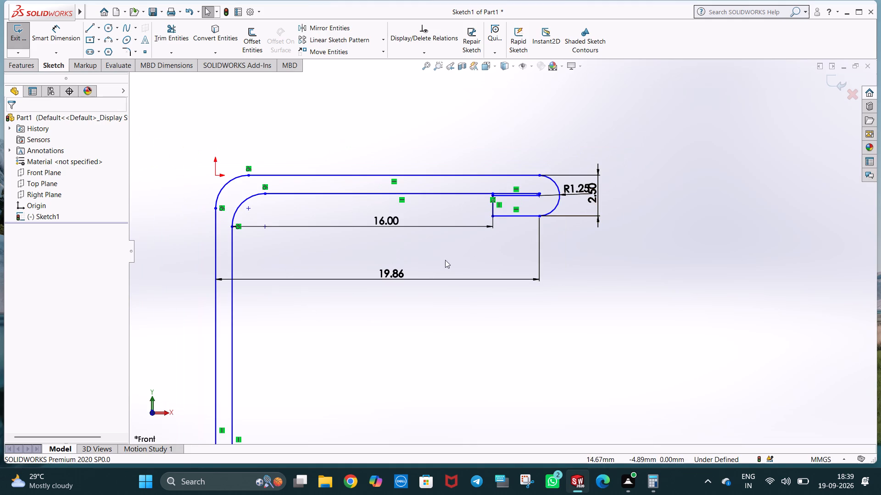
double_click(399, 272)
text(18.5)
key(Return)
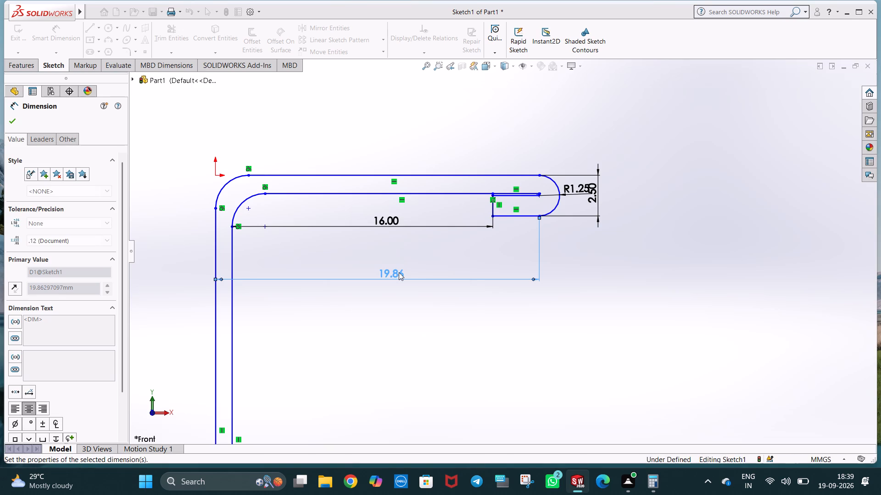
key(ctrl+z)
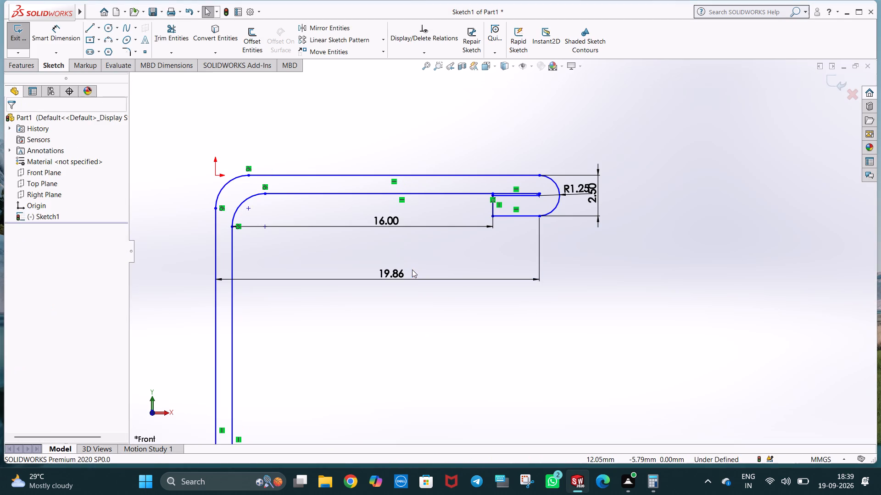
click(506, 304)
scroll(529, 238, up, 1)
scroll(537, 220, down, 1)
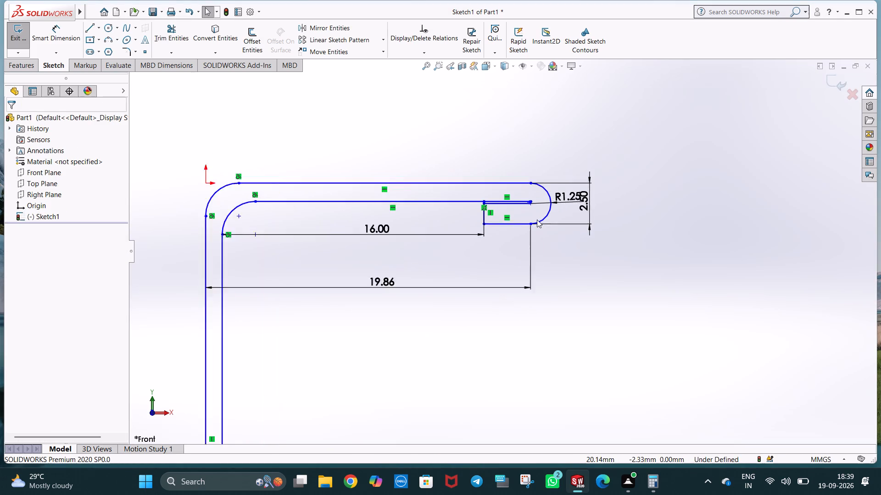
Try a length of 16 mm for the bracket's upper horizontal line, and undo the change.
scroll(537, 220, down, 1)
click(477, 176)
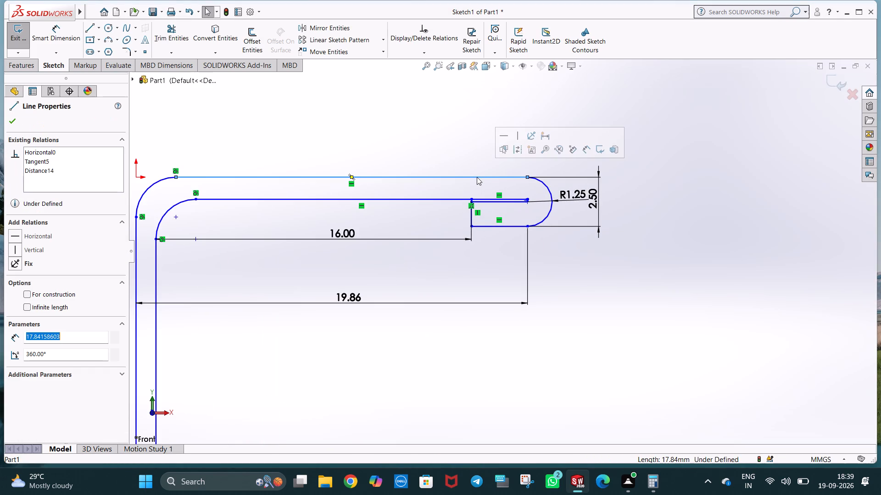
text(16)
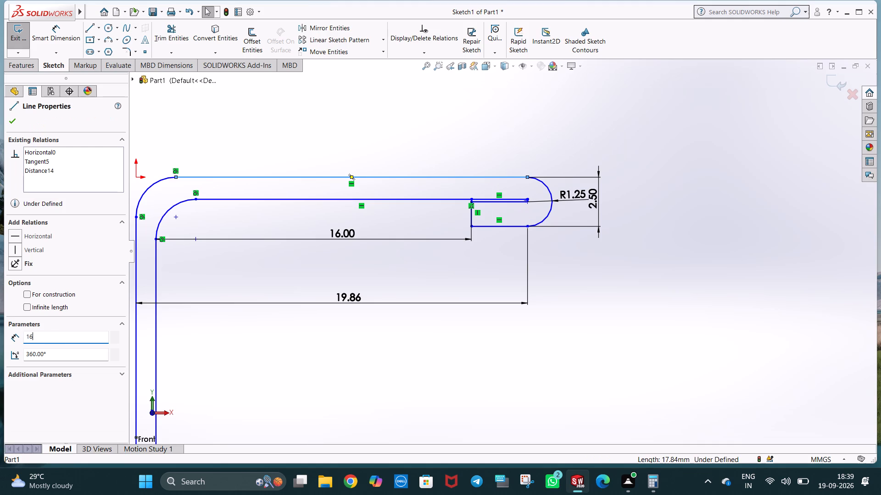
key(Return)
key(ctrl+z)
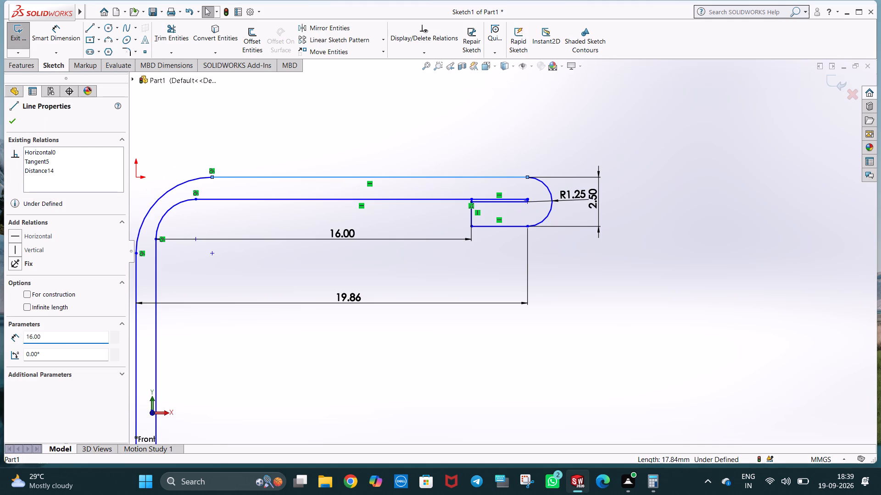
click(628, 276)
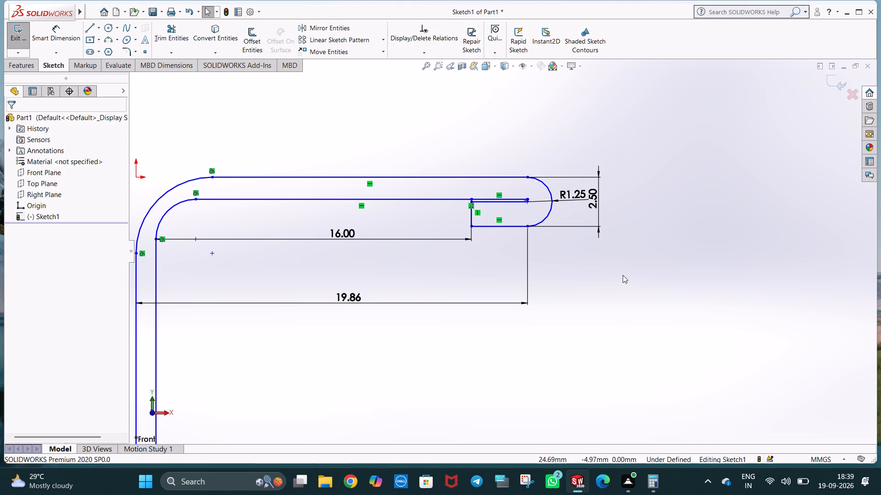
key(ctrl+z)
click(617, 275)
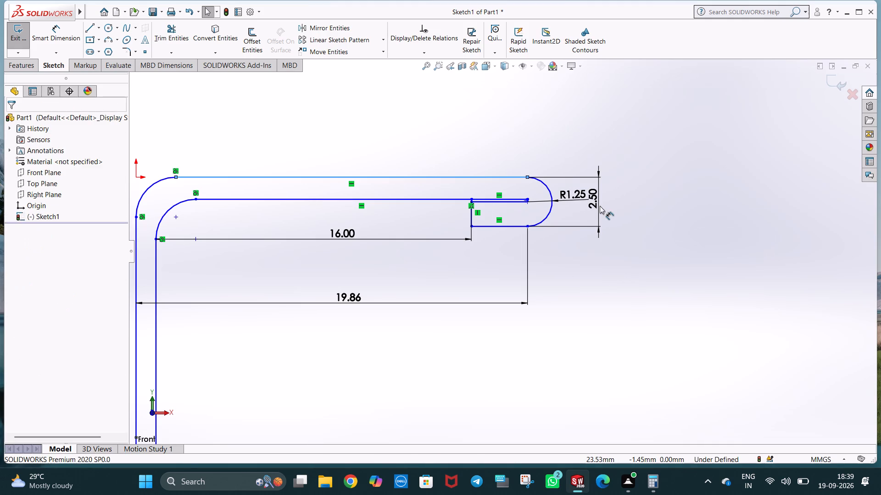
Delete the 2.50 mm height dimension and the R1.25 radius dimension at the hook.
click(600, 206)
key(Delete)
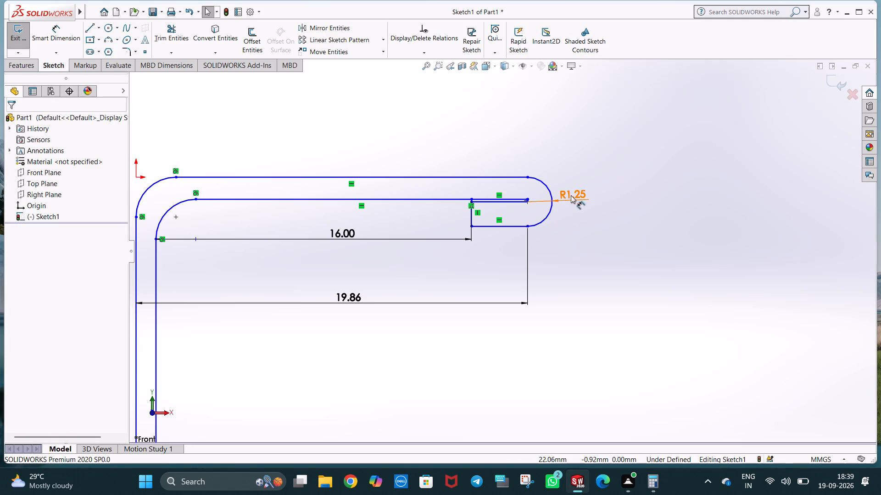
click(571, 195)
key(Delete)
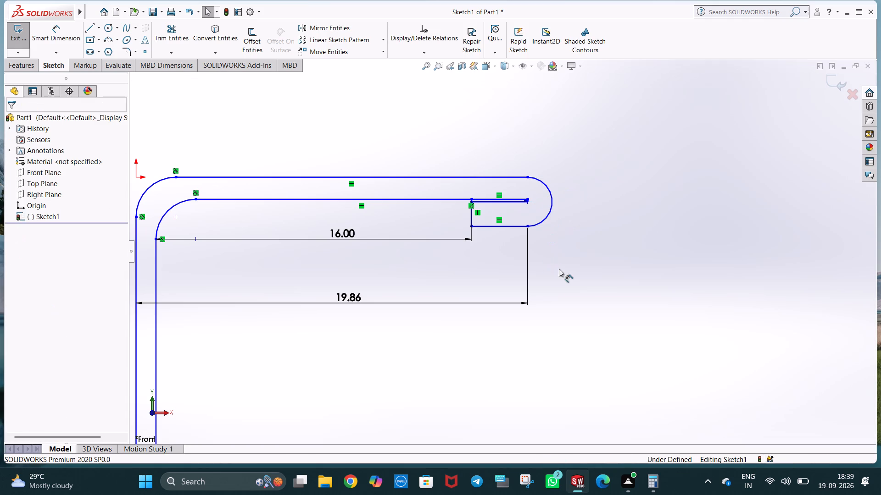
click(559, 269)
Set the distance from the outer vertical line to the hook arc's lower endpoint to 18.5 mm.
double_click(351, 301)
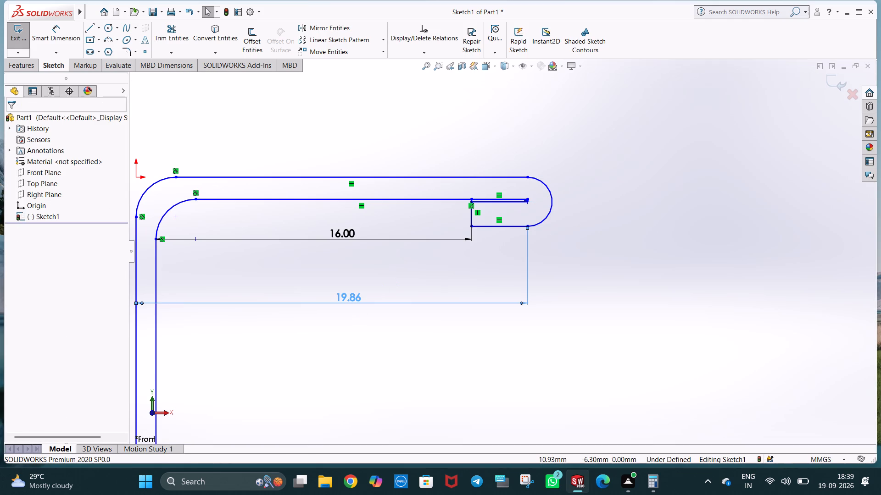
text(18.5)
key(Return)
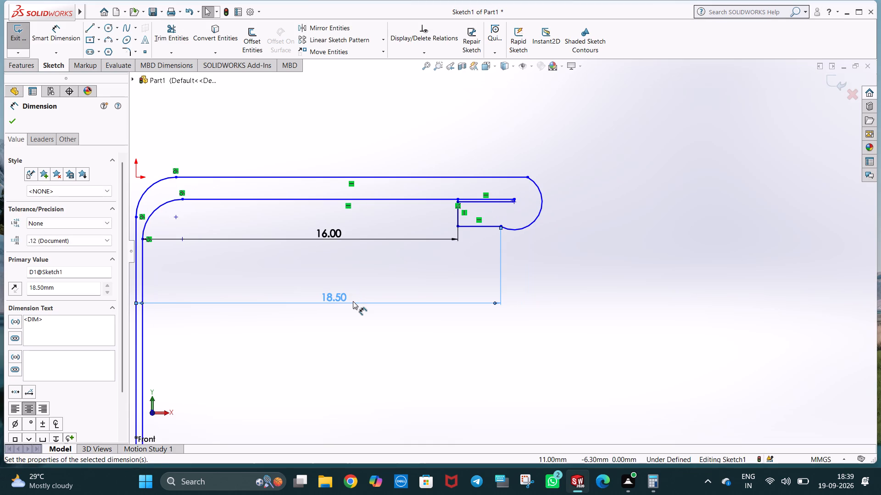
click(550, 264)
Dimension the short horizontal line at the bottom of the vertical leg as 1 mm.
scroll(494, 308, up, 2)
scroll(395, 319, down, 1)
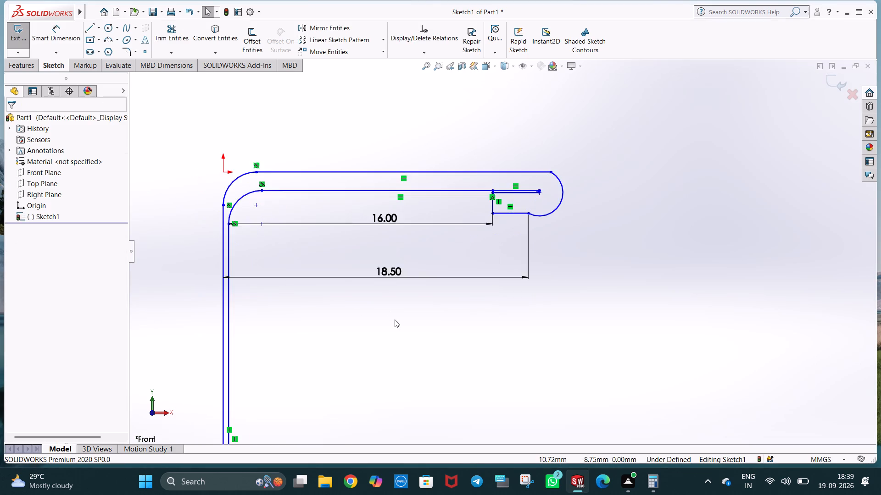
scroll(302, 373, up, 5)
scroll(373, 406, down, 6)
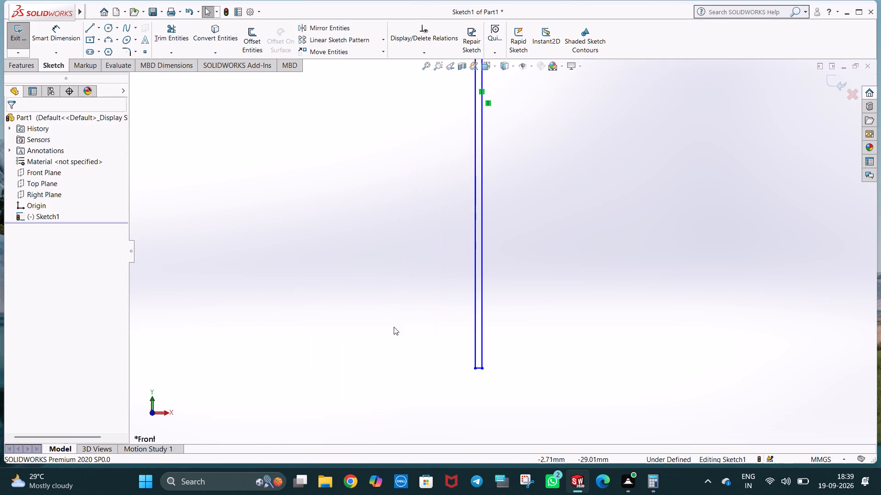
click(67, 52)
click(65, 39)
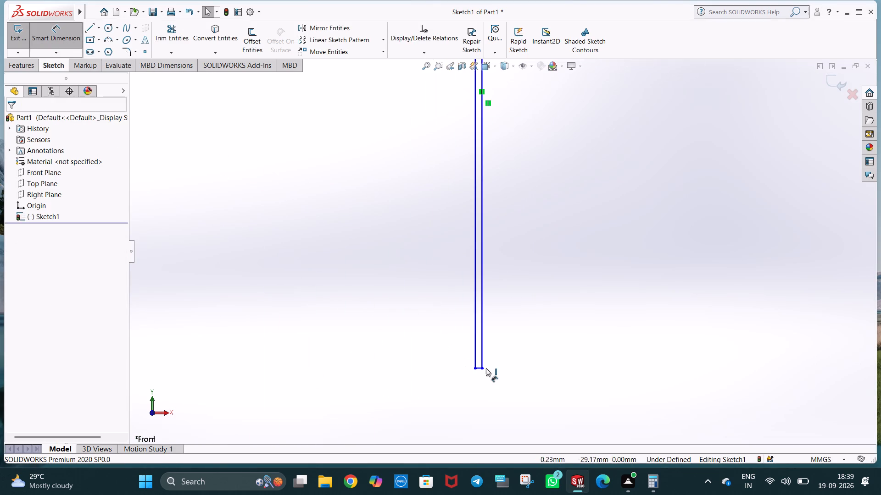
click(478, 368)
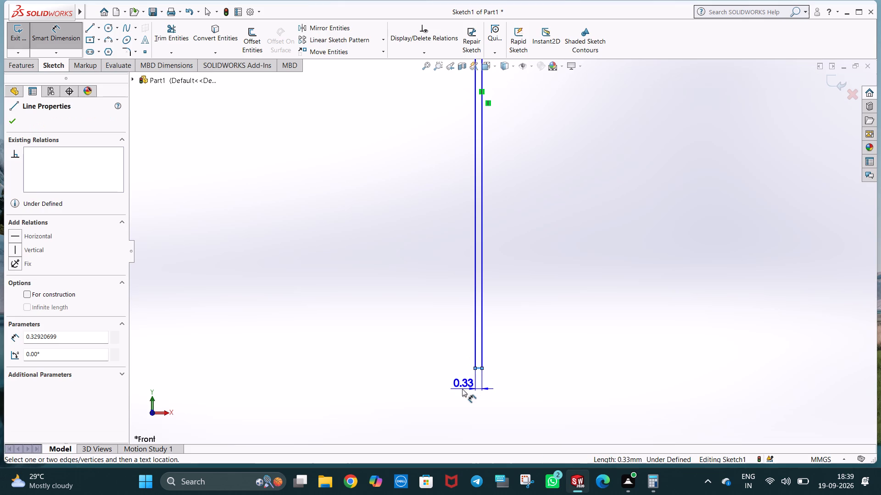
click(462, 389)
key(1)
key(Return)
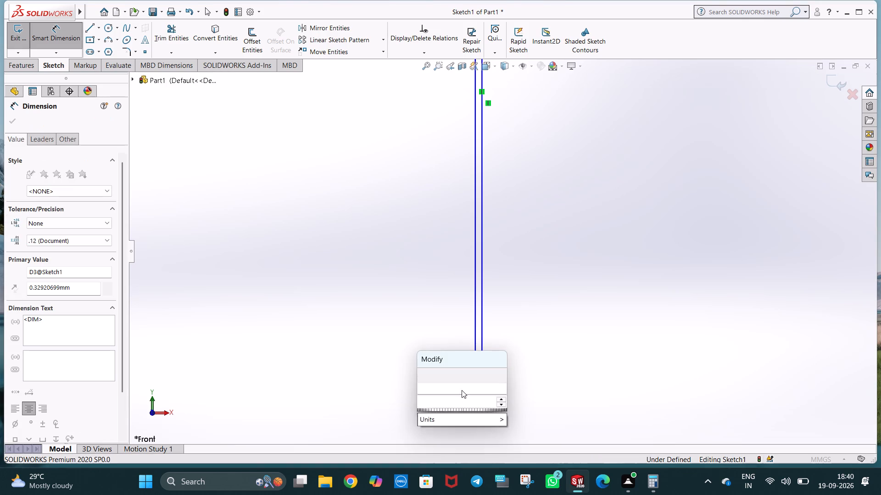
Delete the large outer arc and the small inner arc at the hook end of the profile.
scroll(580, 239, up, 6)
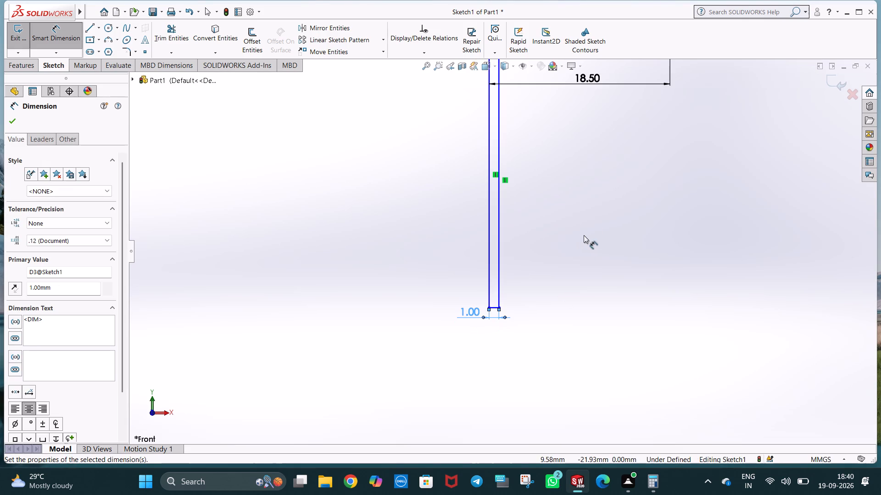
scroll(584, 235, up, 6)
scroll(571, 137, up, 2)
scroll(560, 154, down, 4)
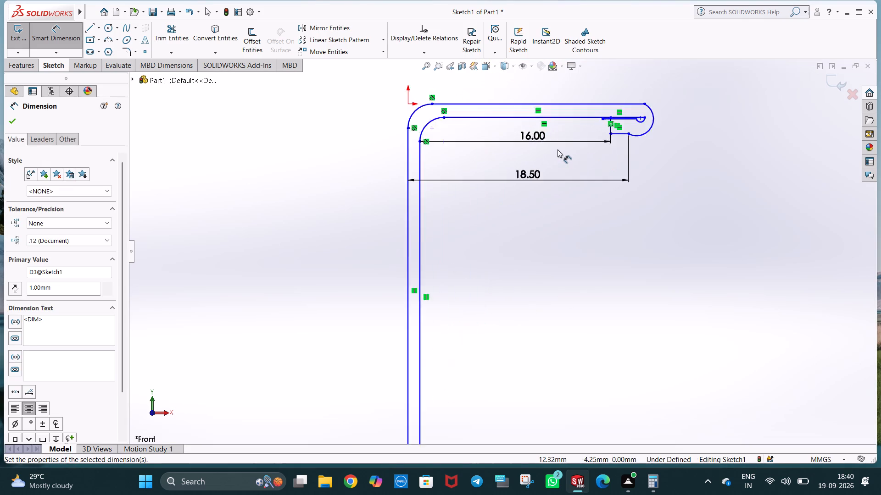
scroll(558, 149, down, 2)
scroll(689, 145, down, 2)
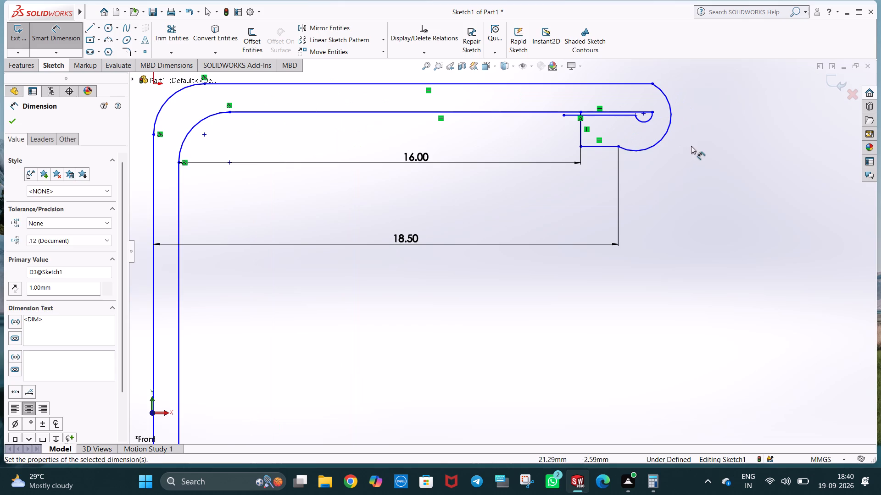
click(691, 146)
click(662, 140)
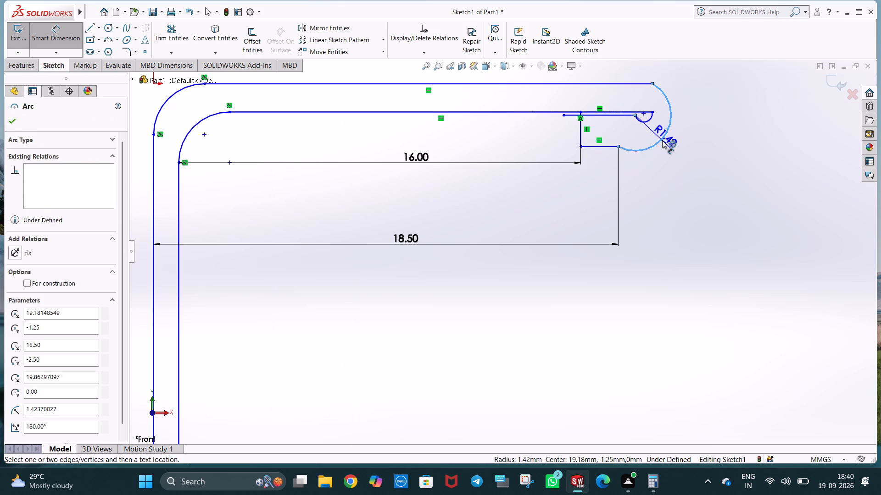
key(Delete)
scroll(646, 127, down, 3)
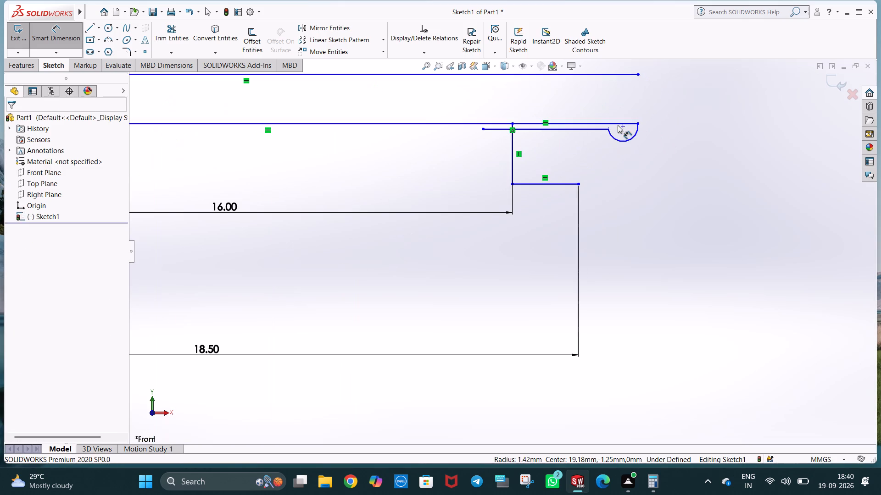
click(624, 142)
key(Delete)
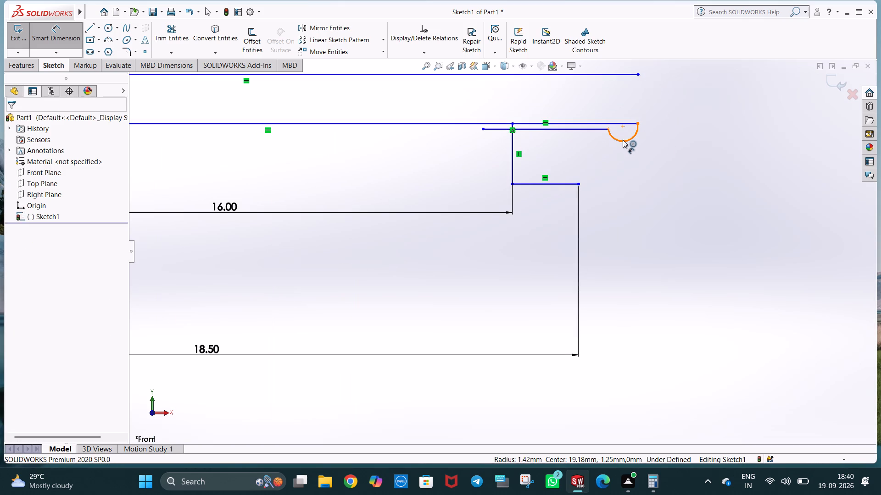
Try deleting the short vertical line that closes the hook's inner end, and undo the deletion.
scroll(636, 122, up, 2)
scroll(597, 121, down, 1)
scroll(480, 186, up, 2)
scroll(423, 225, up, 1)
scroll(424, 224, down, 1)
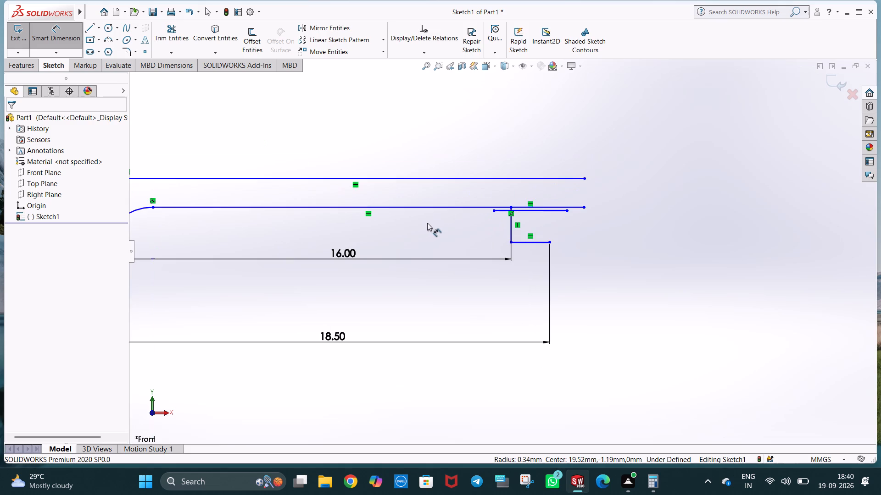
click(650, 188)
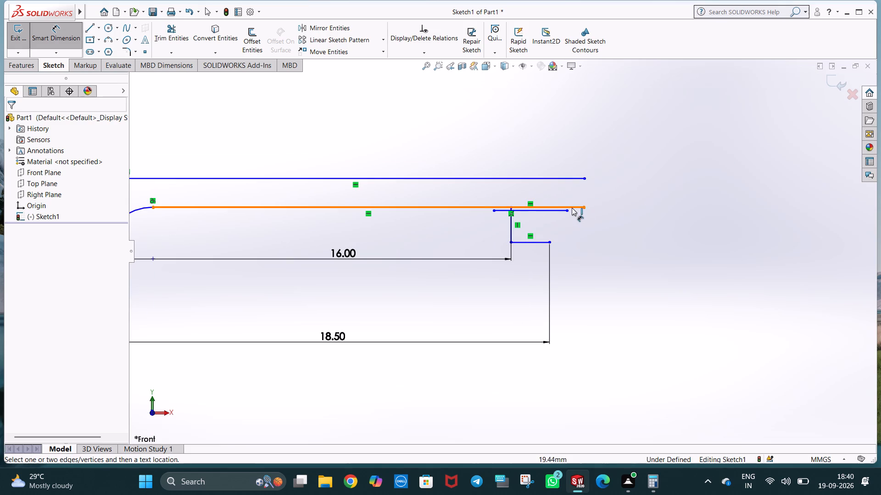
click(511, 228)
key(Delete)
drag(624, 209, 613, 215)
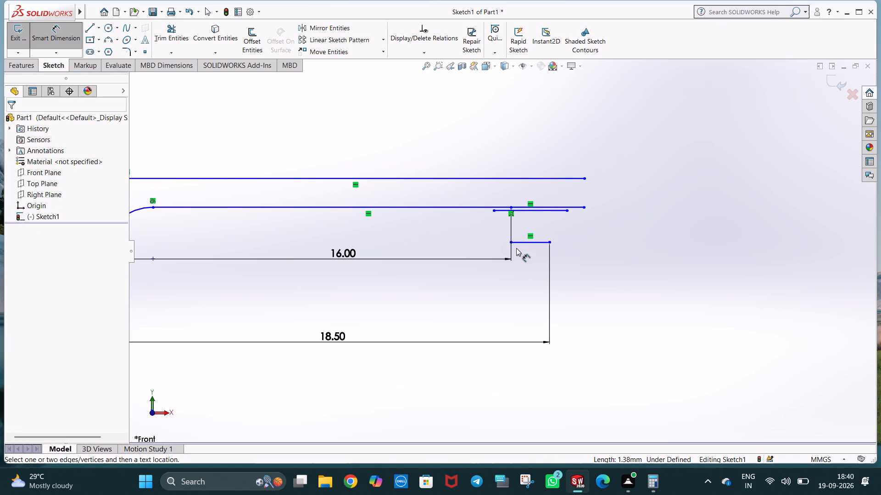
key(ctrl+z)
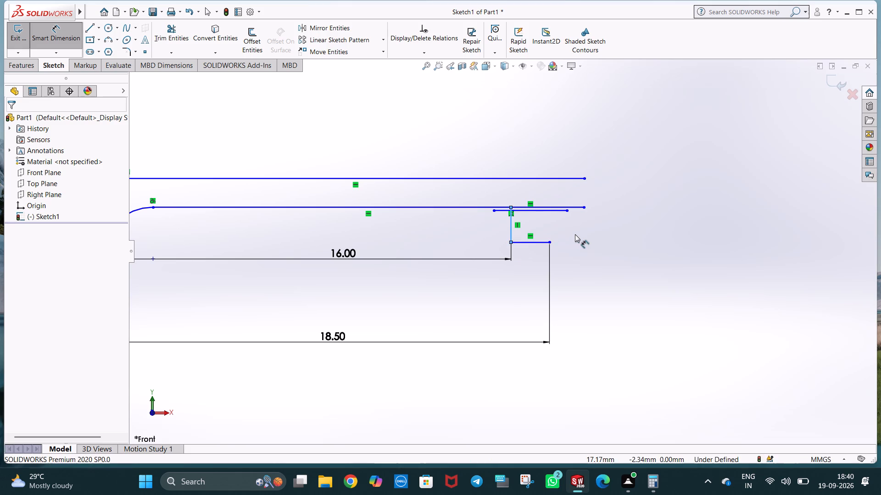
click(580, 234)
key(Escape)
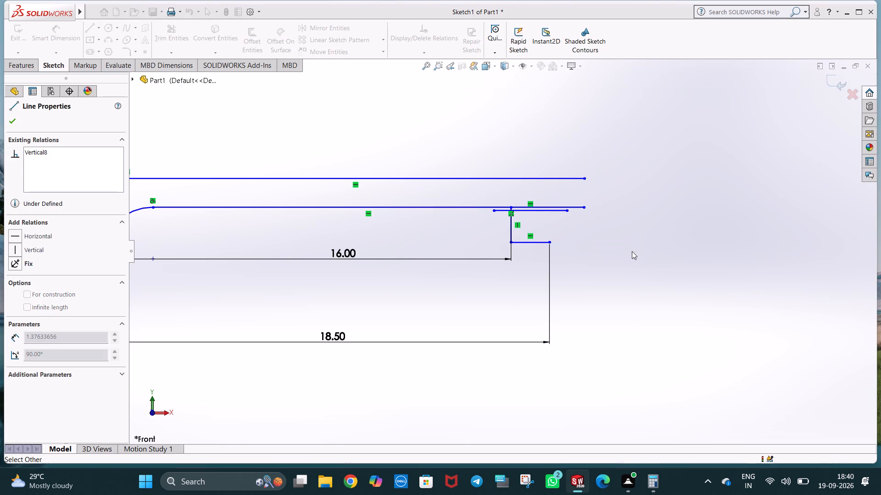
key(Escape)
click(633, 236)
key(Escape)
Draw a vertical centerline from the free end of the hook's lower horizontal line up to the outermost horizontal line.
scroll(561, 224, up, 2)
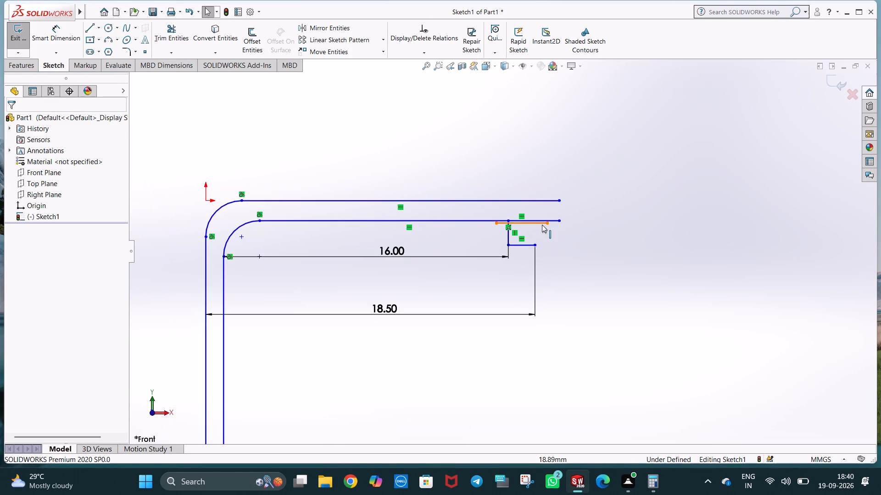
scroll(542, 225, down, 3)
scroll(503, 237, up, 2)
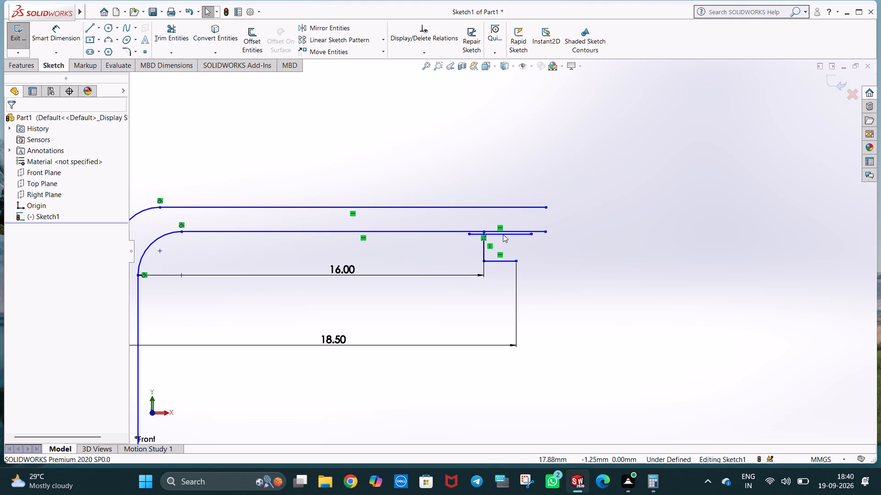
scroll(472, 291, up, 1)
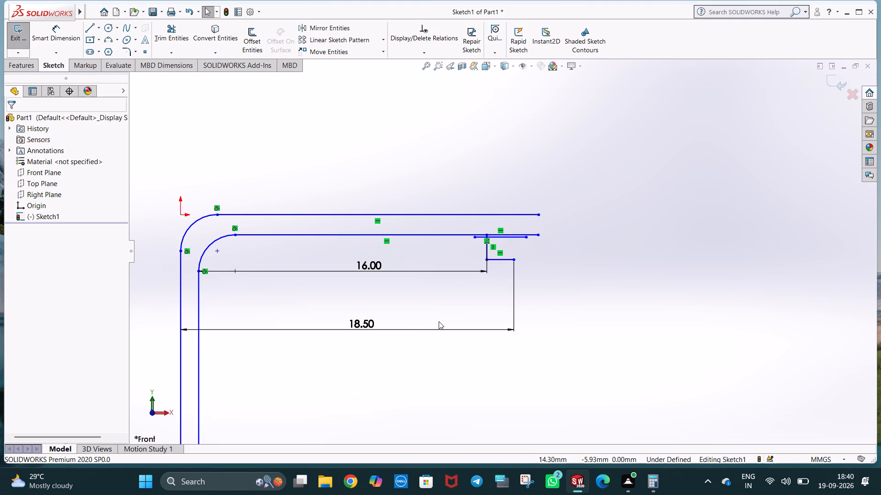
scroll(444, 325, up, 1)
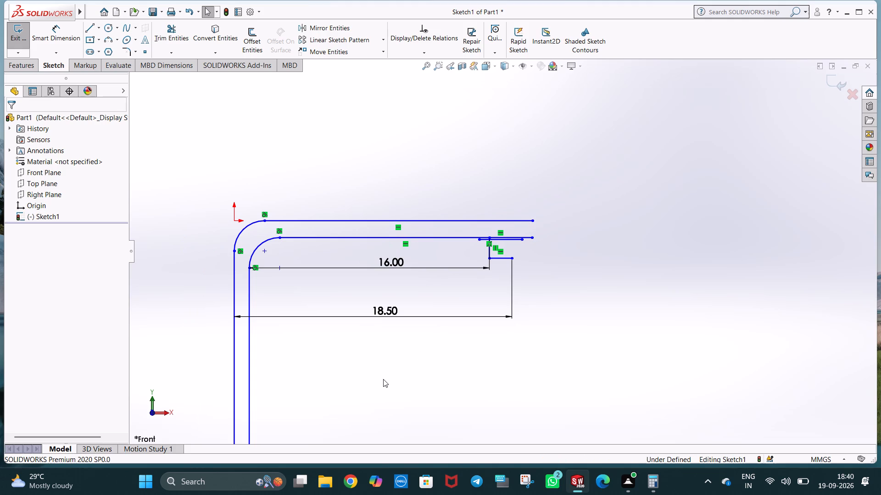
scroll(417, 342, down, 2)
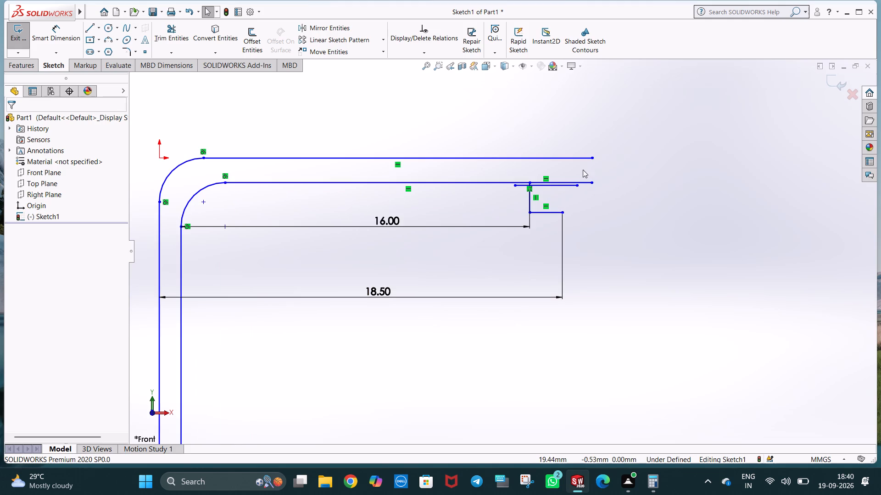
click(95, 28)
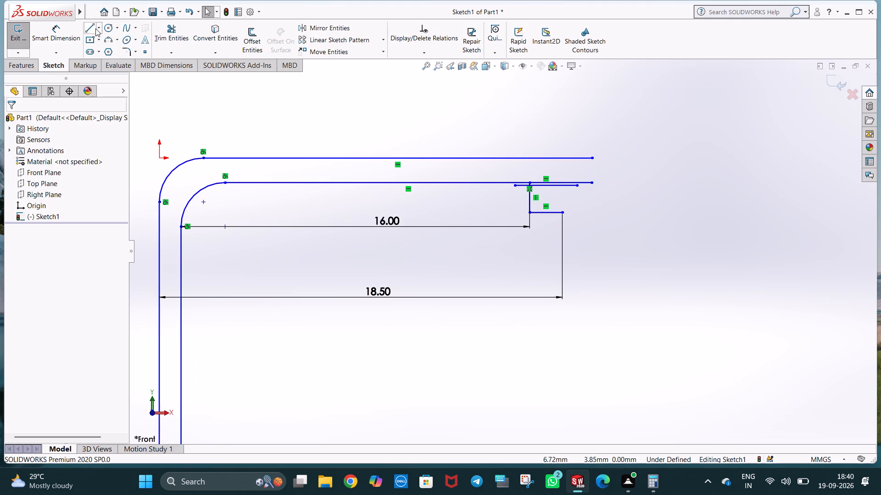
click(100, 28)
click(109, 55)
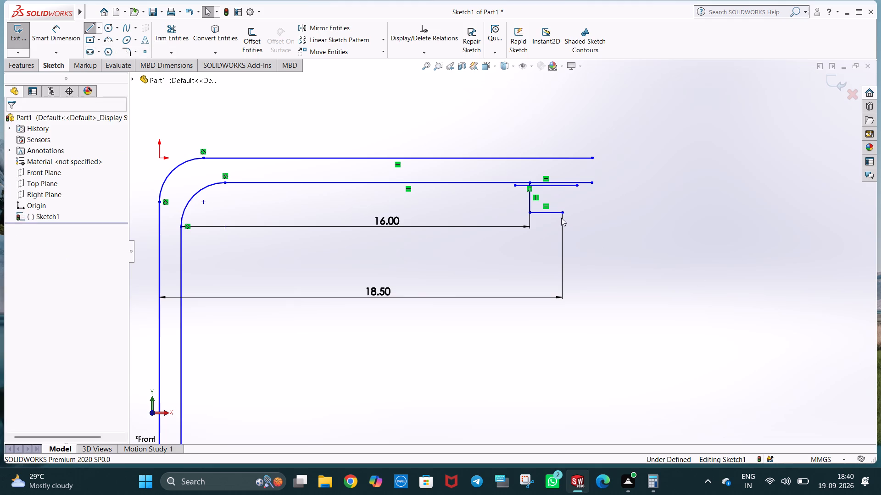
click(564, 212)
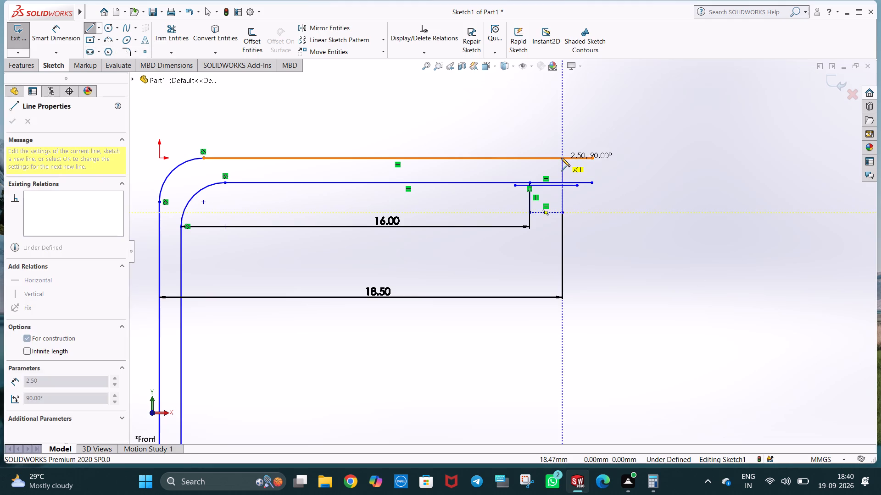
click(561, 157)
key(Escape)
key(Escape)
Trim the short vertical stub between the two closely spaced horizontal lines and the hook line's overhang beyond the inner vertical line.
scroll(590, 201, down, 2)
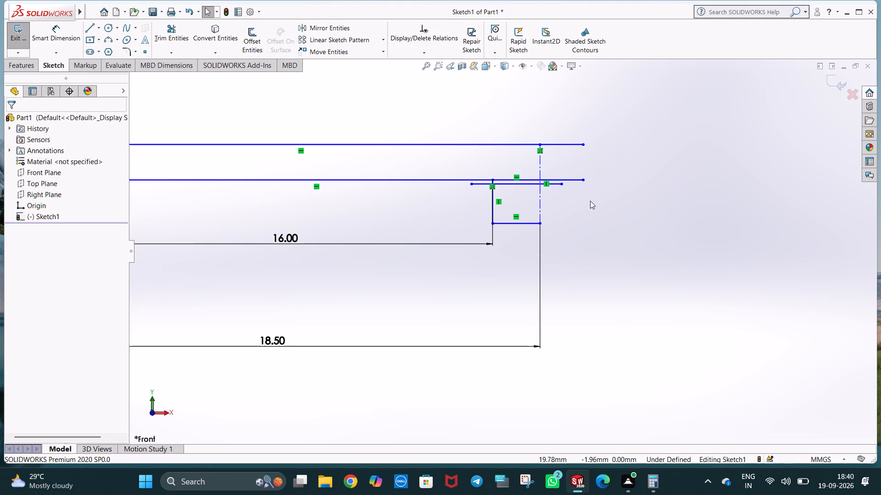
scroll(546, 208, down, 3)
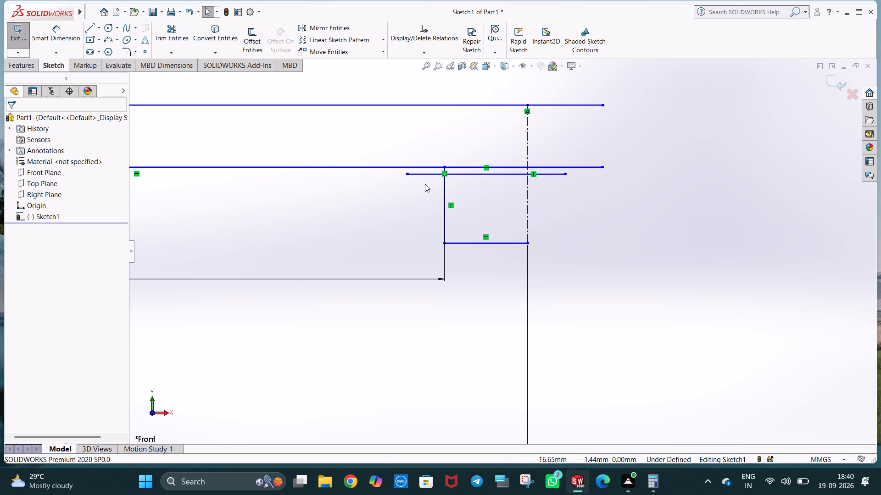
scroll(425, 184, down, 1)
scroll(463, 175, down, 2)
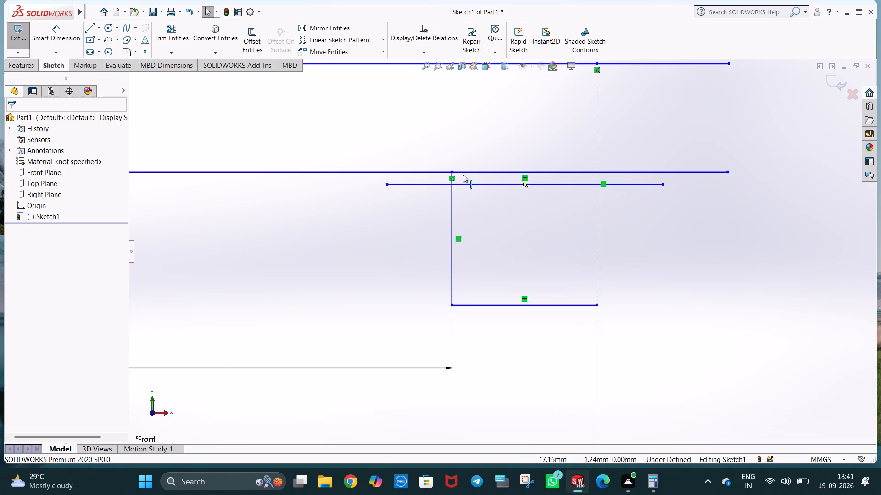
scroll(463, 175, down, 1)
click(169, 34)
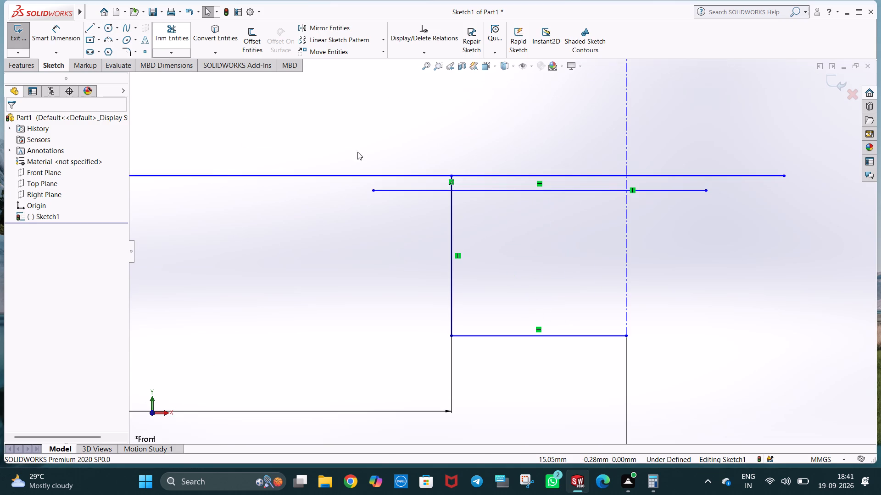
scroll(401, 172, down, 2)
drag(502, 194, 464, 210)
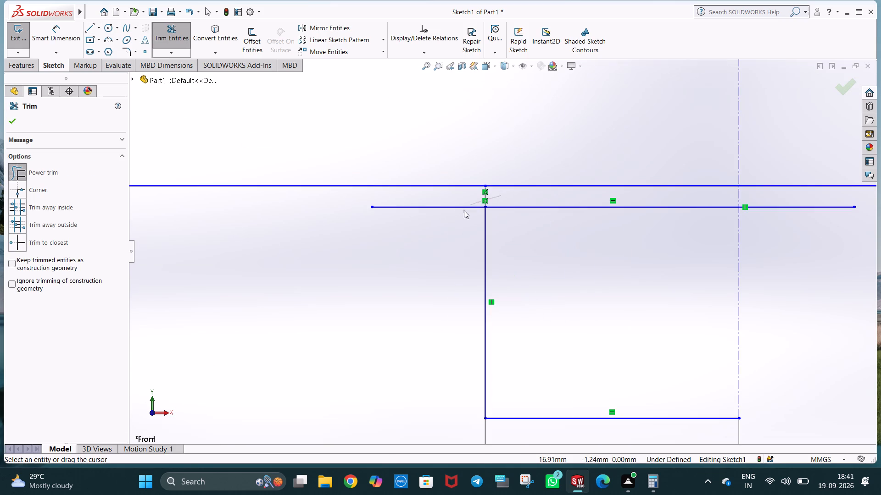
drag(464, 210, 459, 214)
Trim the ends of the three horizontal lines that extend beyond the vertical centerline.
scroll(580, 210, up, 5)
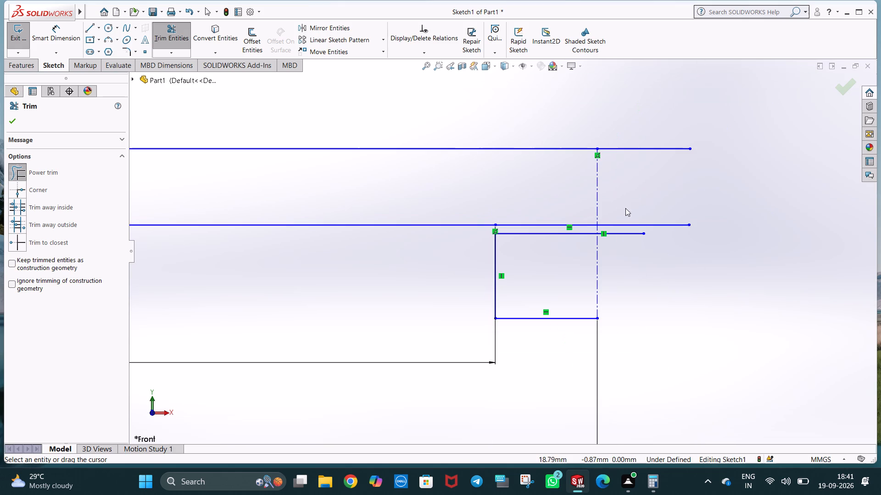
drag(628, 120, 637, 145)
drag(637, 145, 625, 253)
key(Escape)
key(Escape)
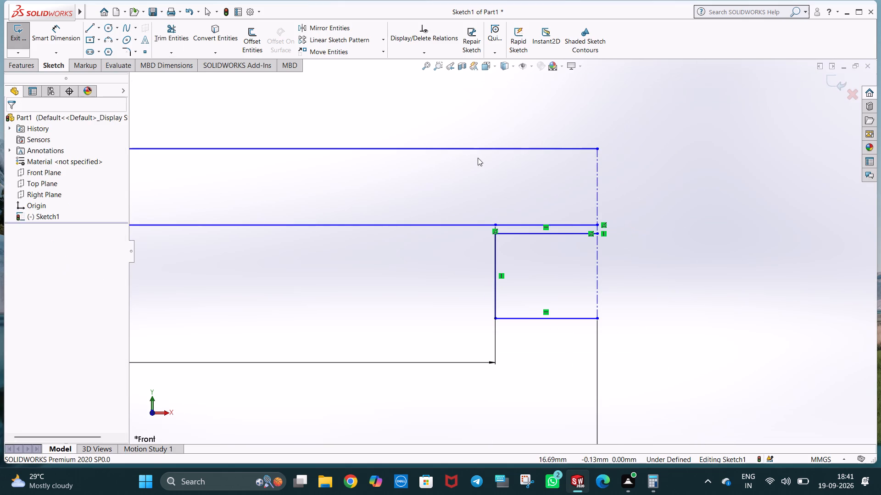
Sketch a circle of radius 1.25 mm centred on the vertical centerline, between the two closely spaced horizontal lines.
scroll(480, 158, up, 4)
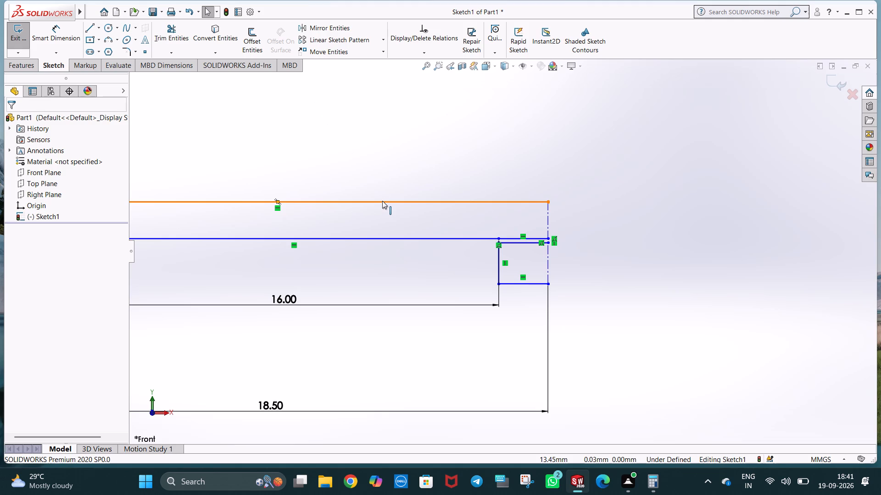
scroll(383, 247, up, 3)
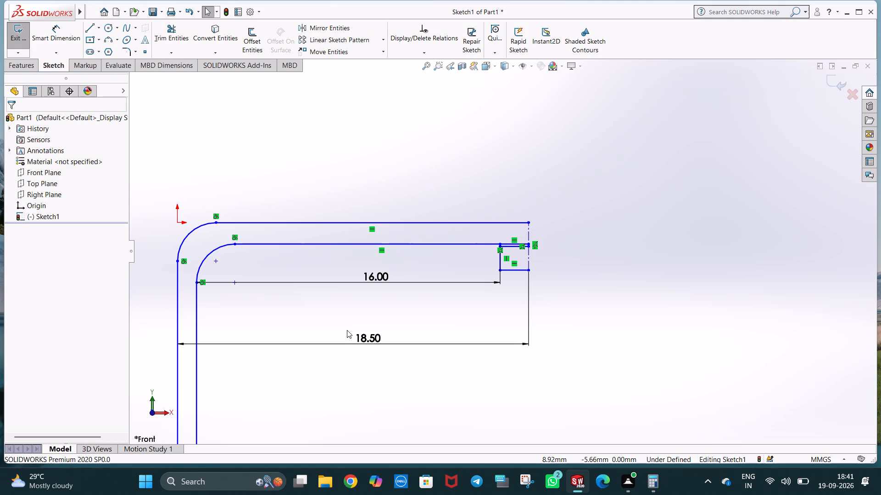
click(104, 27)
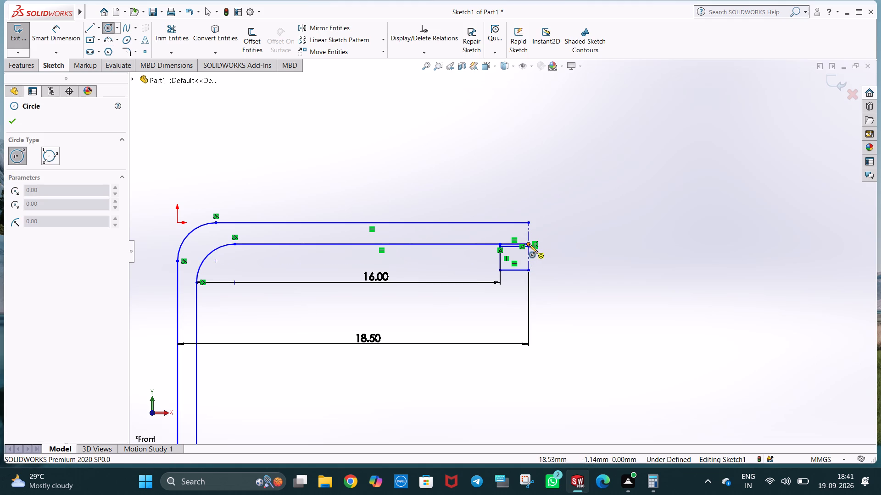
scroll(529, 244, down, 9)
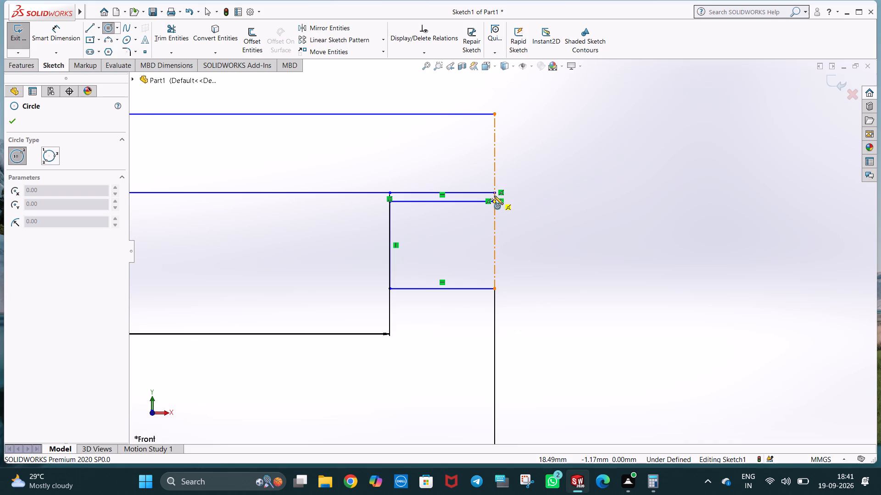
click(494, 196)
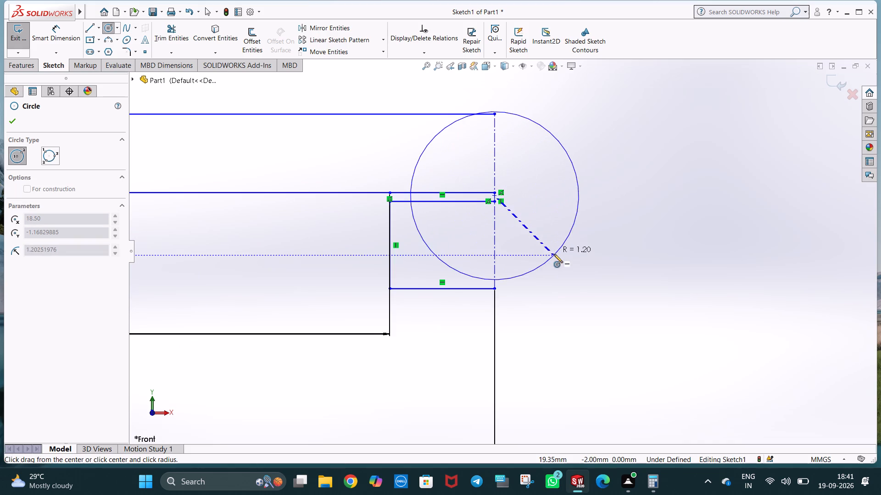
click(556, 268)
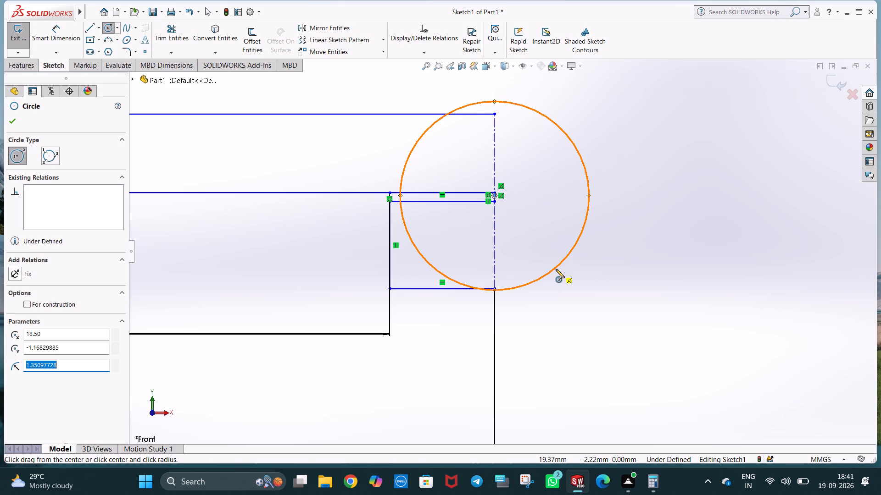
text(2.)
key(5)
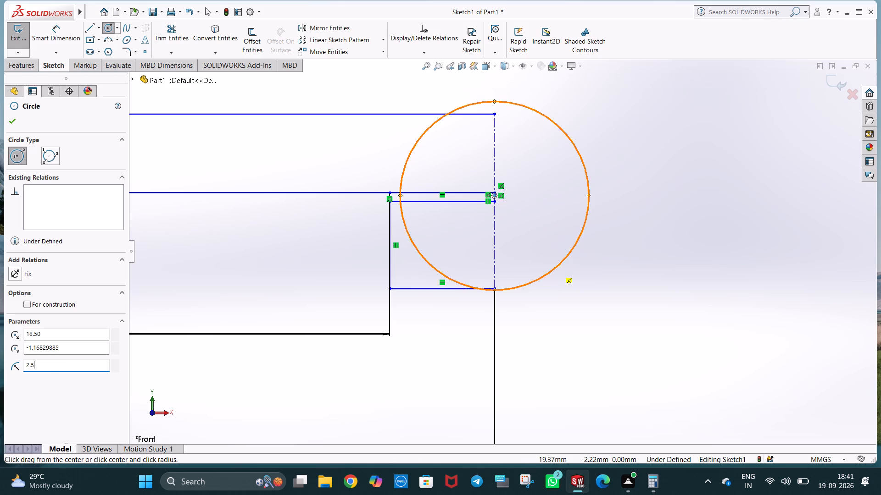
key(BackSpace)
key(BackSpace)
key(BackSpace)
text(1.25)
key(Return)
key(Escape)
key(Escape)
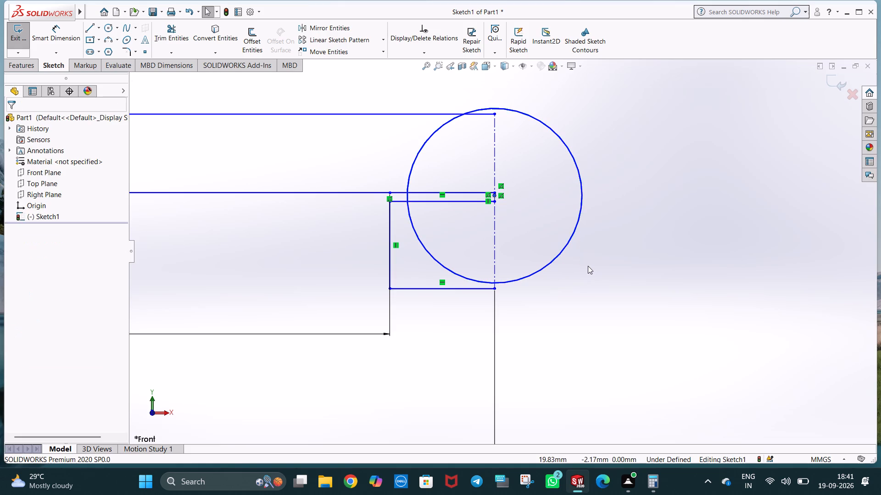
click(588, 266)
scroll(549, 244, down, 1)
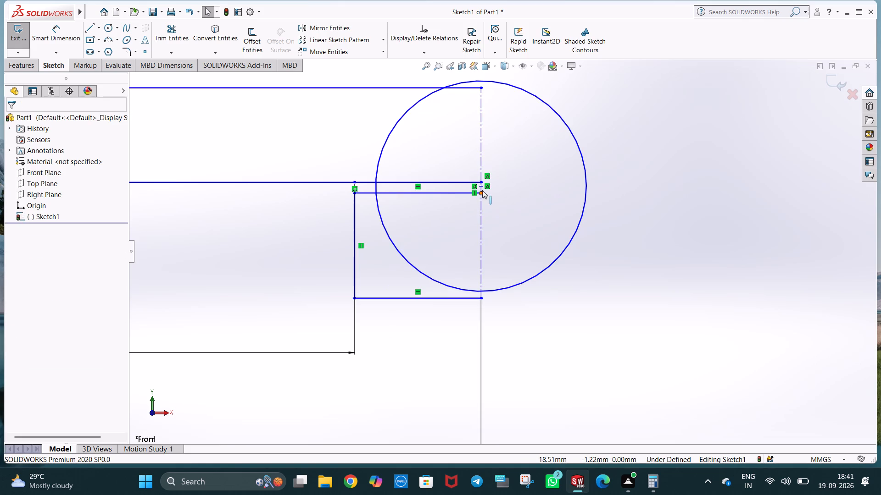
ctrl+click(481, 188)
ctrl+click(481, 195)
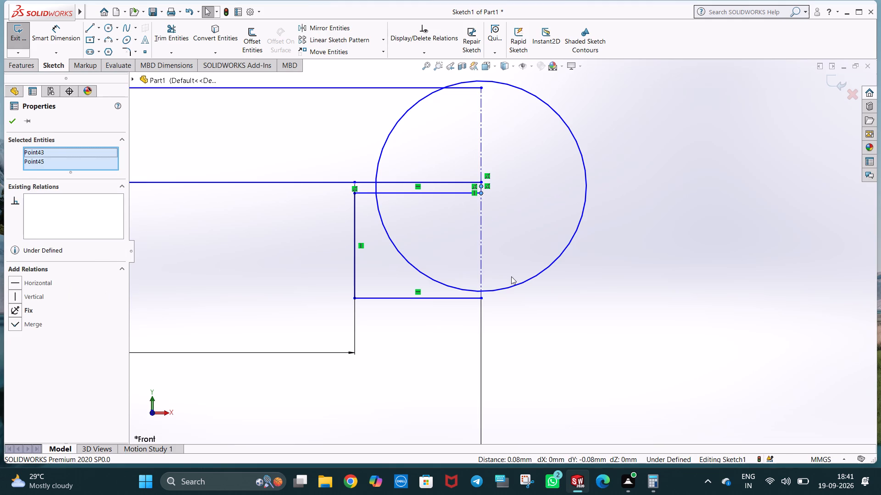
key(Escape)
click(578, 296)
Add a tangent relation between the circle and the outermost horizontal line.
scroll(570, 167, down, 1)
scroll(438, 101, up, 2)
ctrl+click(421, 130)
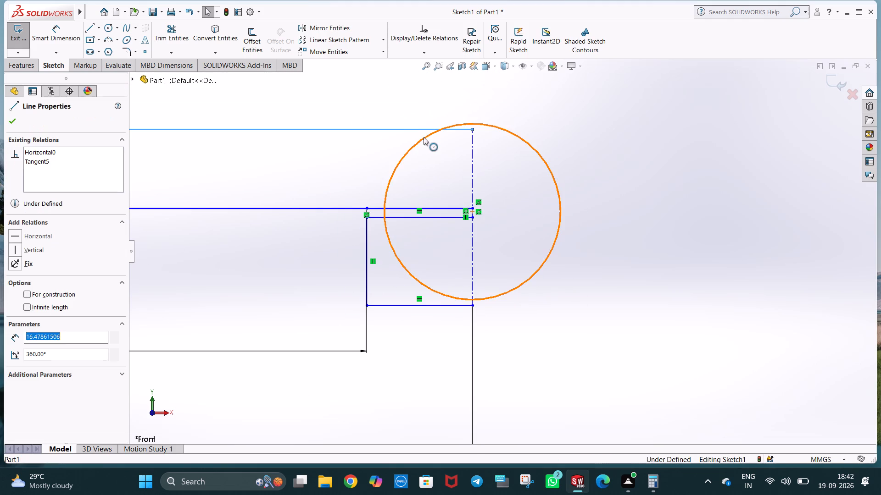
ctrl+click(424, 137)
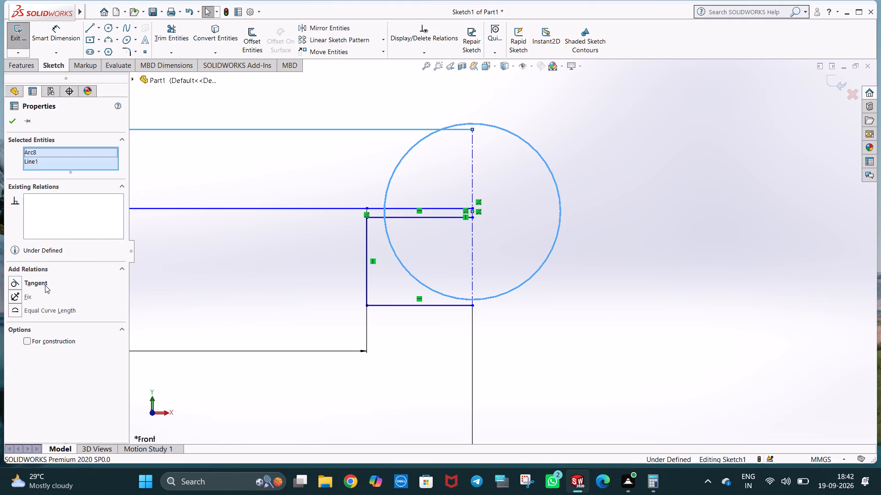
ctrl+click(37, 285)
click(583, 190)
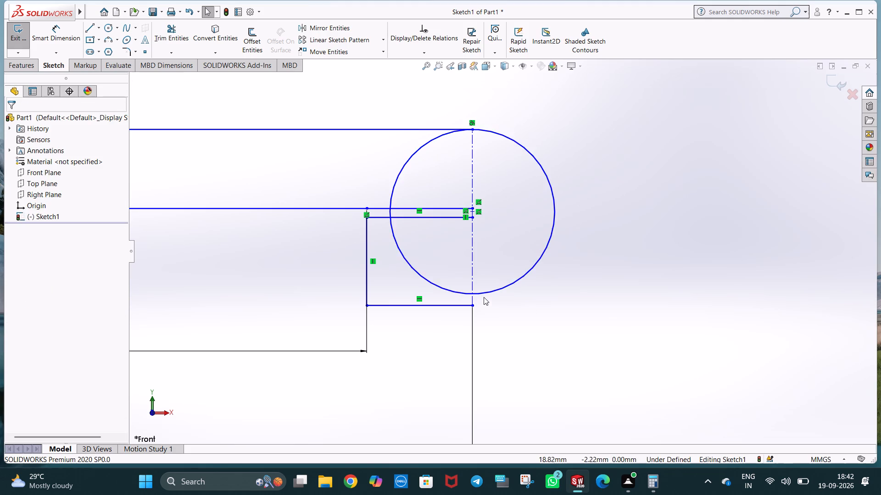
Add a tangent relation between the circle and the hook's lowest horizontal line.
click(483, 291)
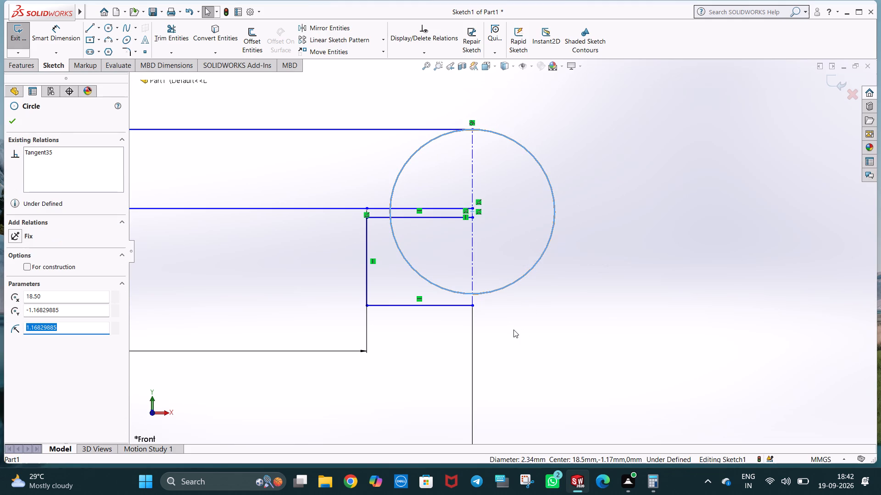
click(517, 364)
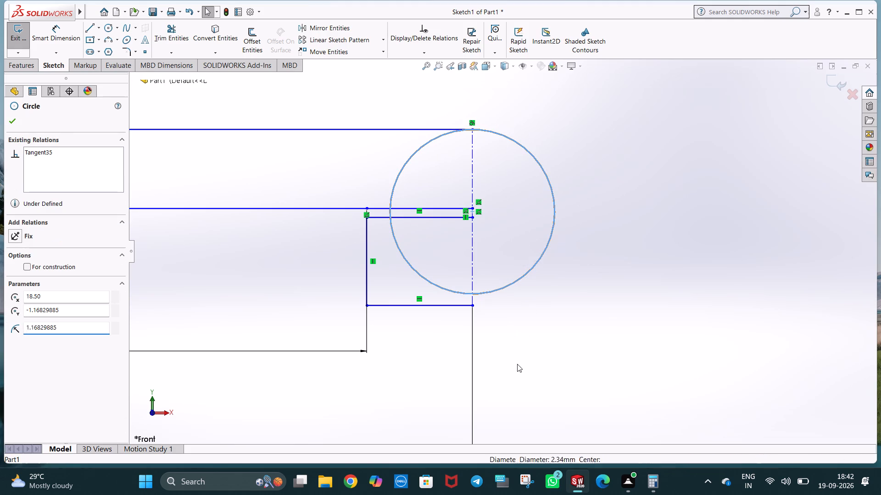
ctrl+click(494, 291)
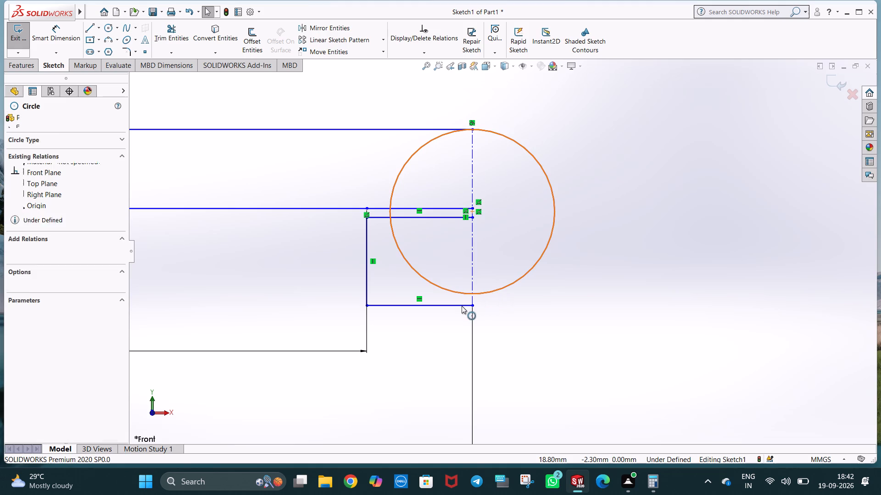
ctrl+click(462, 306)
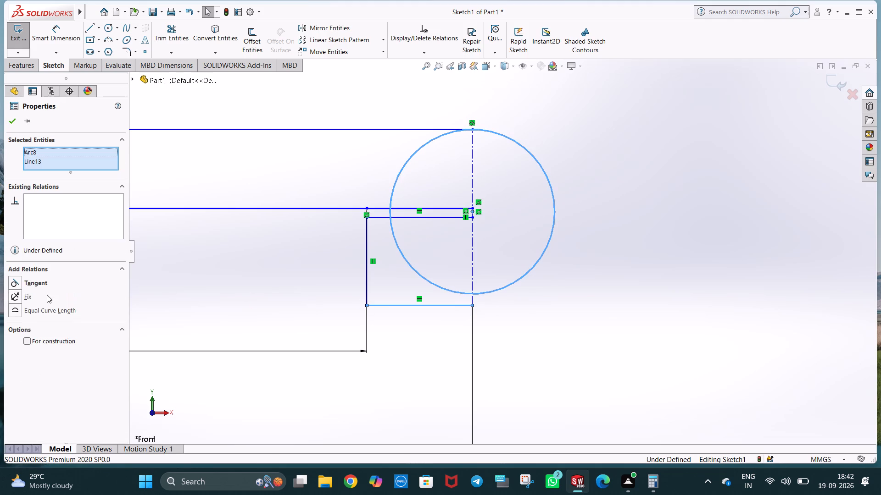
ctrl+click(33, 284)
click(592, 298)
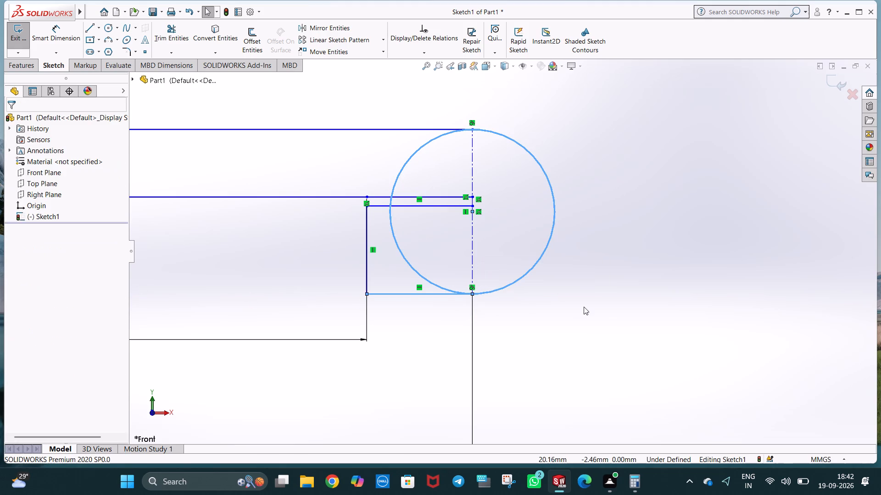
Dimension the hook-end circle's diameter and set it to 2.5 mm.
scroll(564, 329, up, 4)
scroll(507, 335, down, 1)
scroll(507, 328, up, 4)
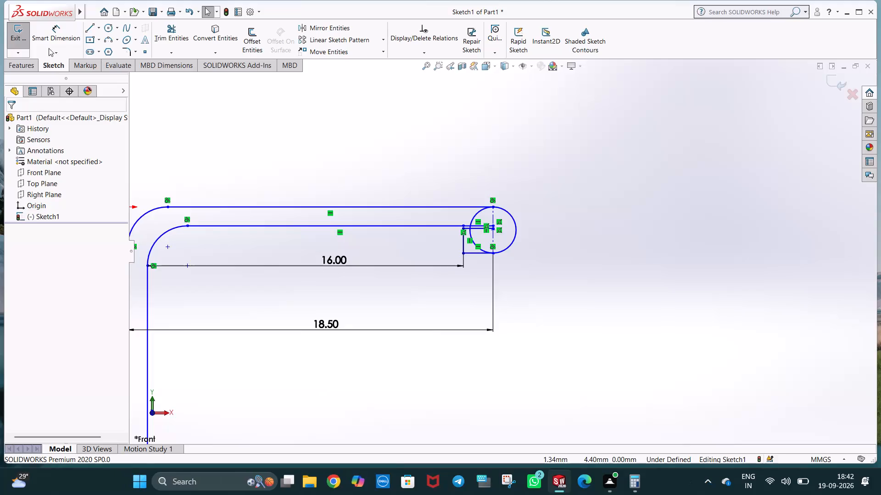
click(55, 35)
click(512, 215)
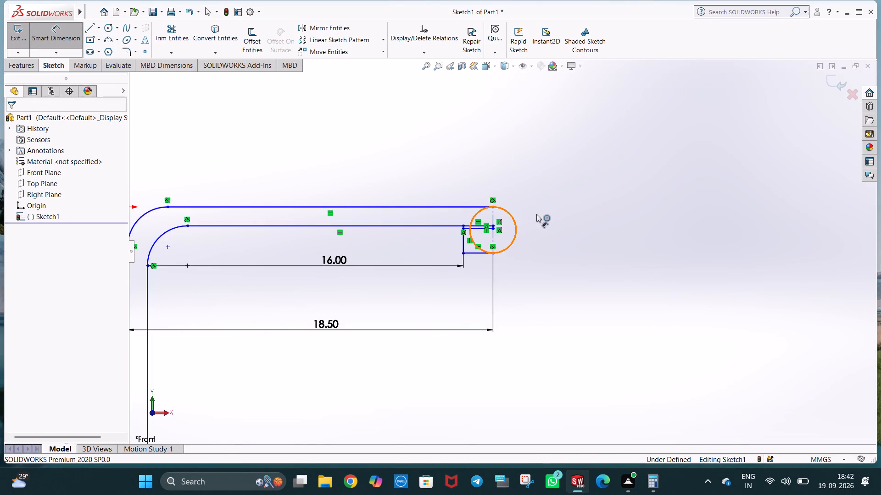
click(542, 230)
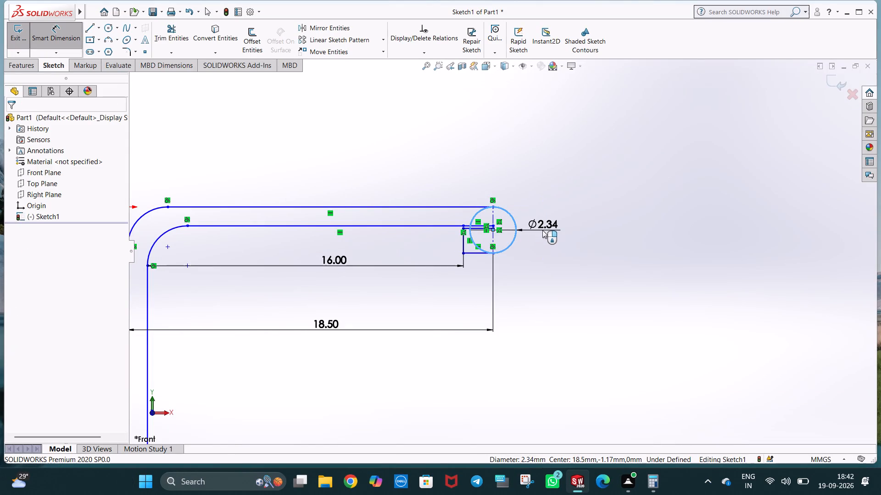
text(2.)
key(5)
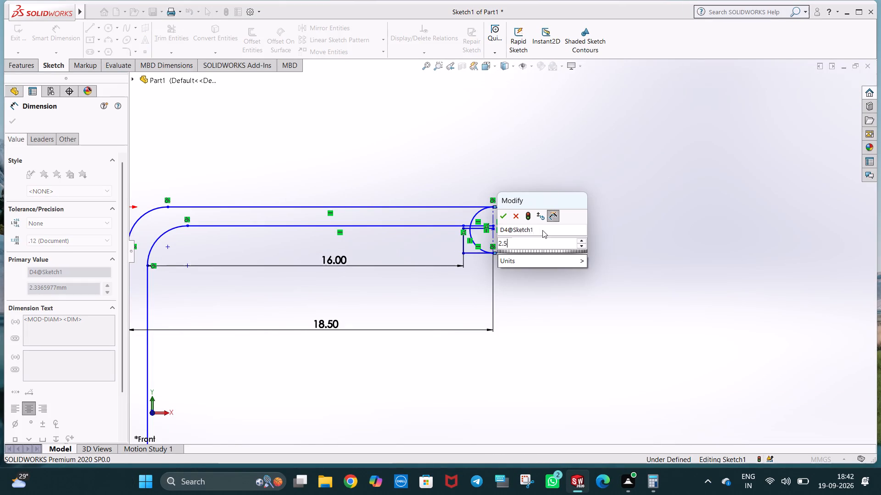
key(Return)
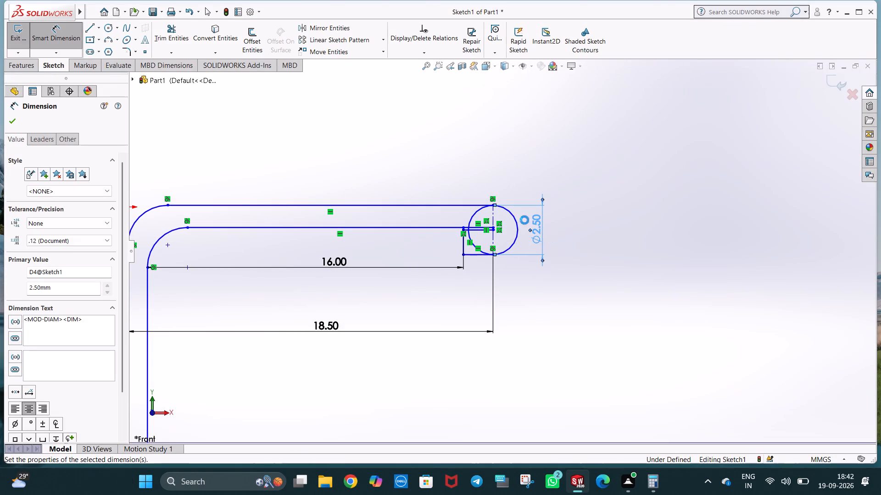
click(528, 163)
Dimension the spacing between the two long horizontal lines of the L profile as 1 mm.
scroll(361, 200, up, 2)
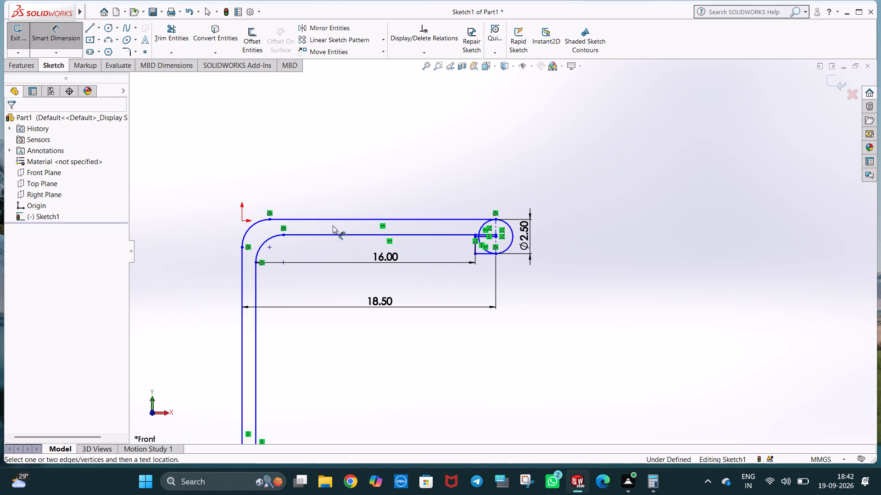
click(336, 220)
click(338, 236)
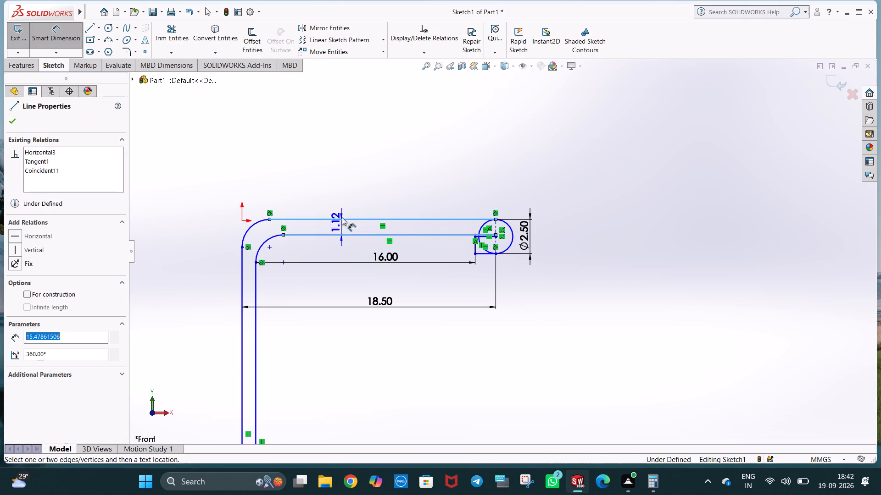
click(346, 200)
key(1)
key(Return)
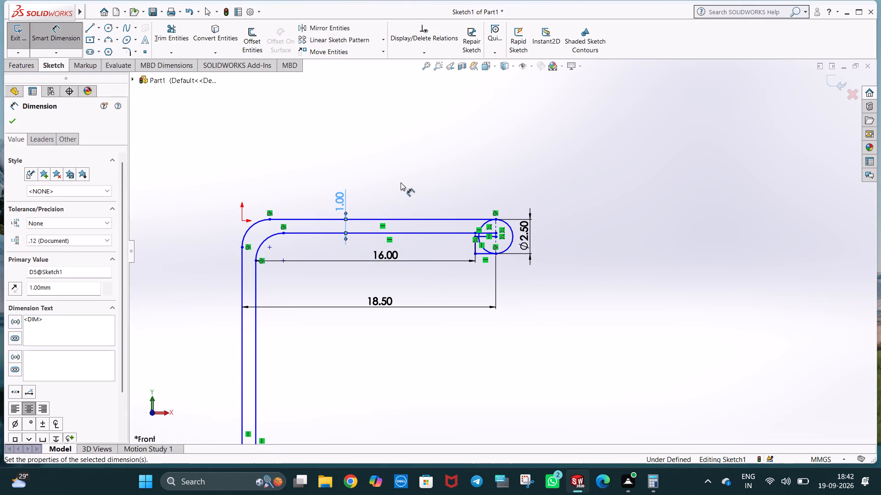
click(422, 174)
Dimension the outer corner arc of the L profile with a radius of 2 mm.
scroll(374, 199, up, 2)
scroll(320, 278, down, 2)
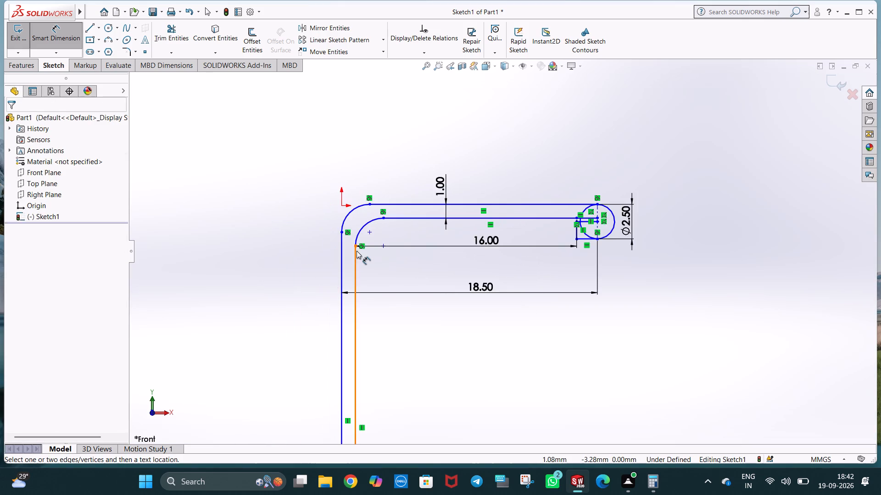
scroll(357, 251, down, 1)
click(363, 198)
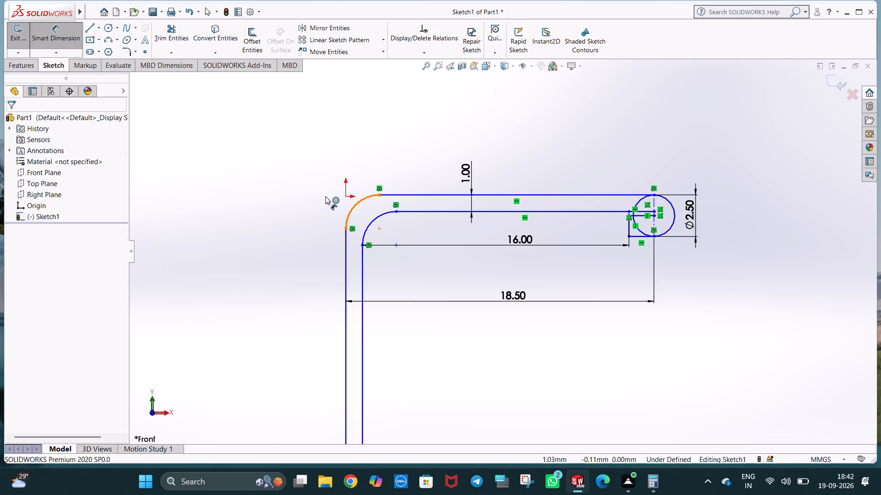
click(315, 202)
key(2)
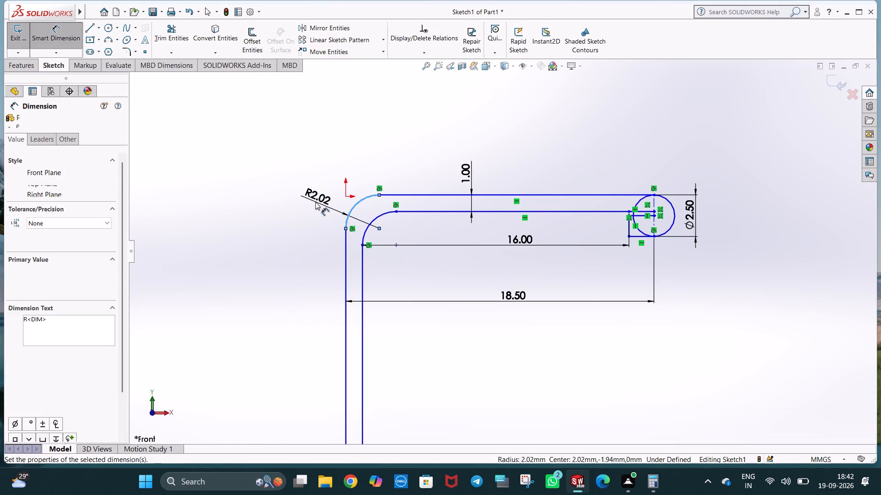
key(Return)
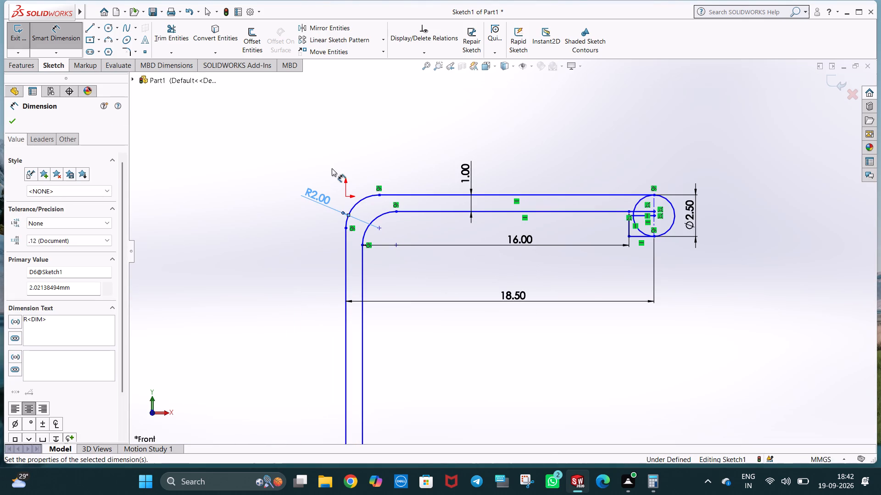
click(332, 167)
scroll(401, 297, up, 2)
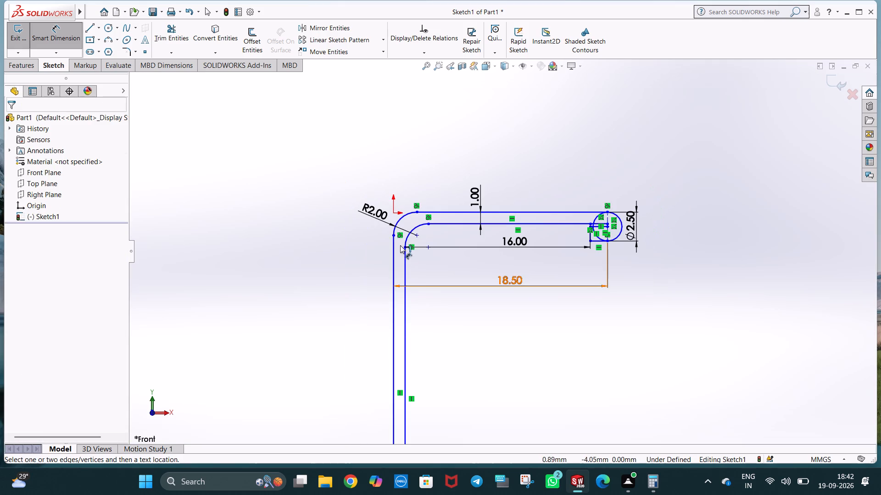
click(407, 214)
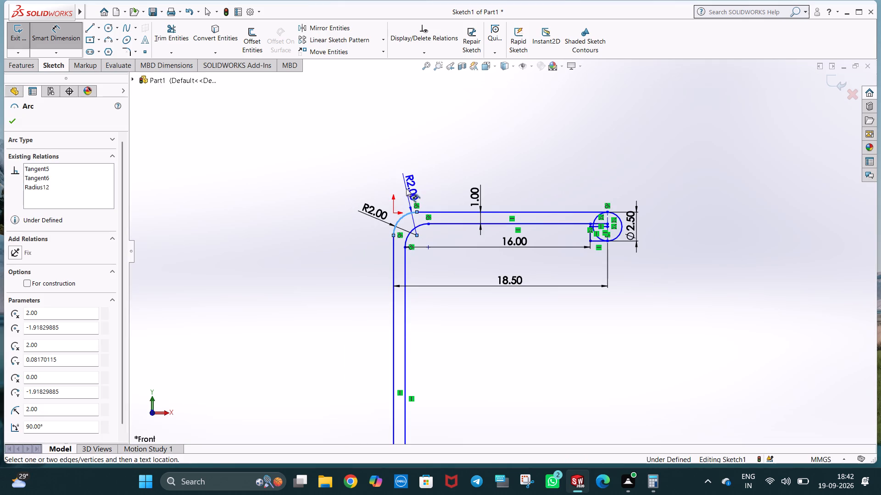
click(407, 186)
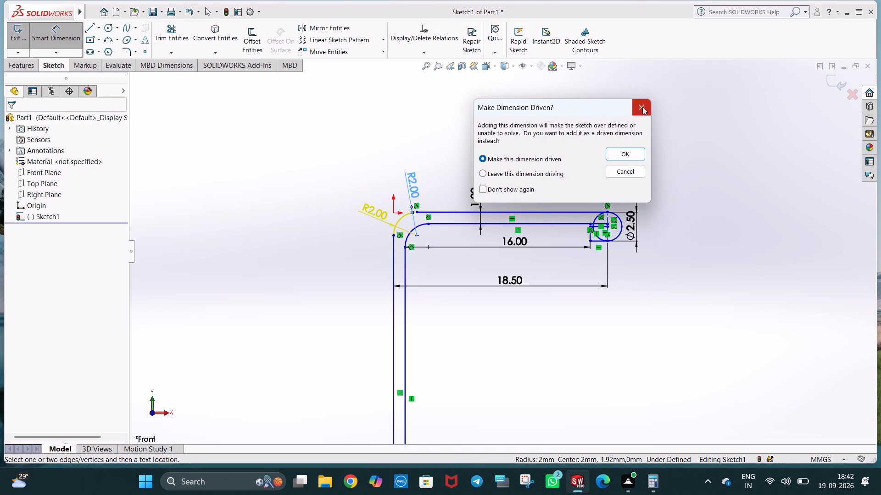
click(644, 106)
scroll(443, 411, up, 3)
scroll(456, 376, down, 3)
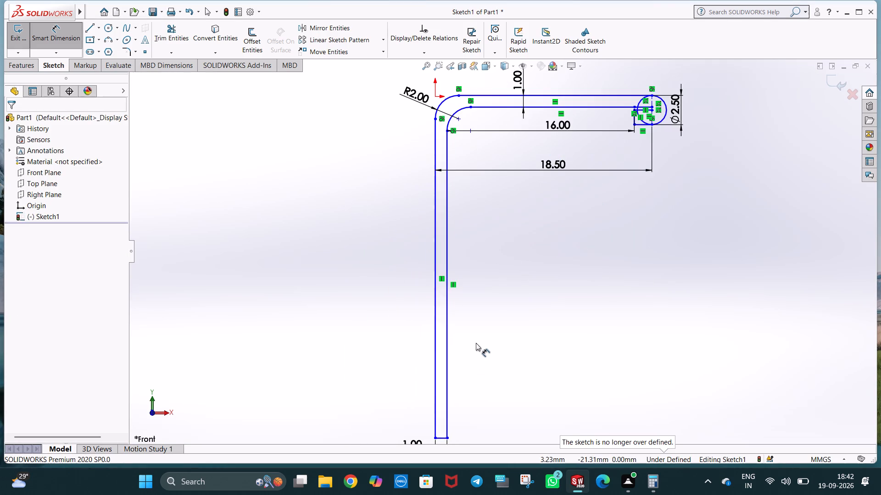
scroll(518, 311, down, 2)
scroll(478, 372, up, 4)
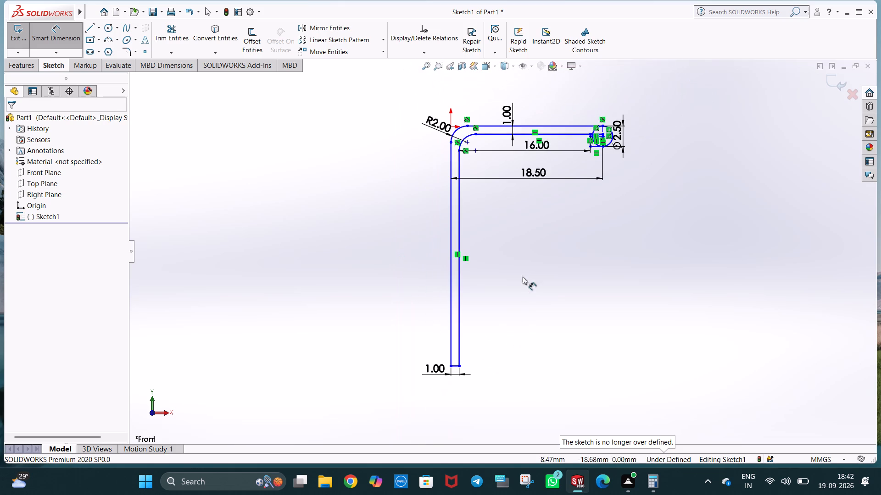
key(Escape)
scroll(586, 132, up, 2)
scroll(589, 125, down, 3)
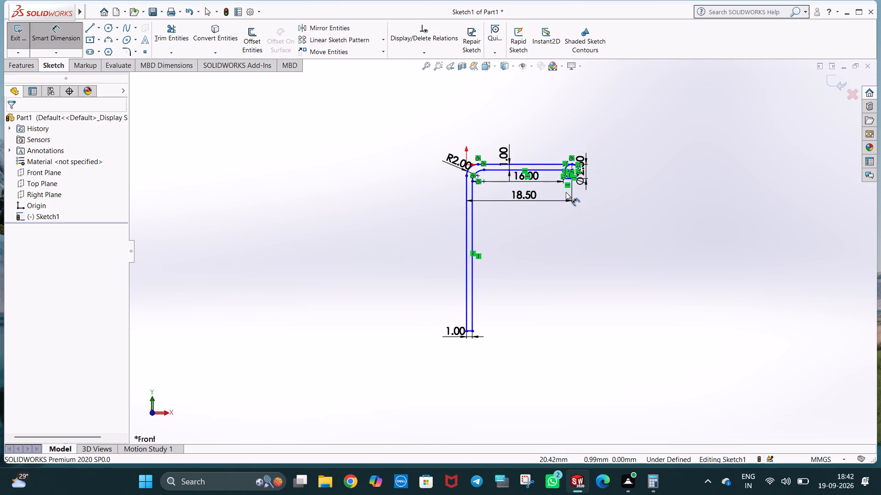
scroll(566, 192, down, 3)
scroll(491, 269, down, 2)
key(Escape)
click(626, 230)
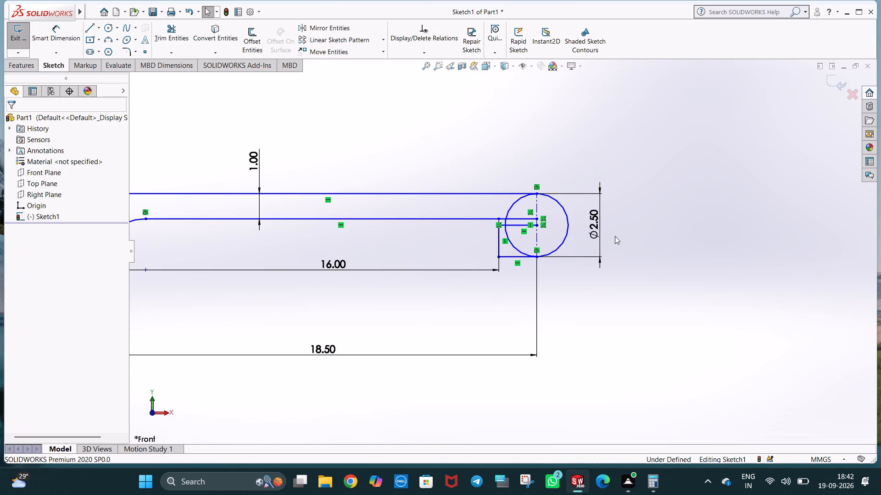
Trim the circle's arc segments on the profile side of the vertical centerline, leaving only the outer semicircle closing the hook end.
scroll(558, 260, down, 1)
scroll(495, 227, down, 1)
scroll(224, 74, down, 1)
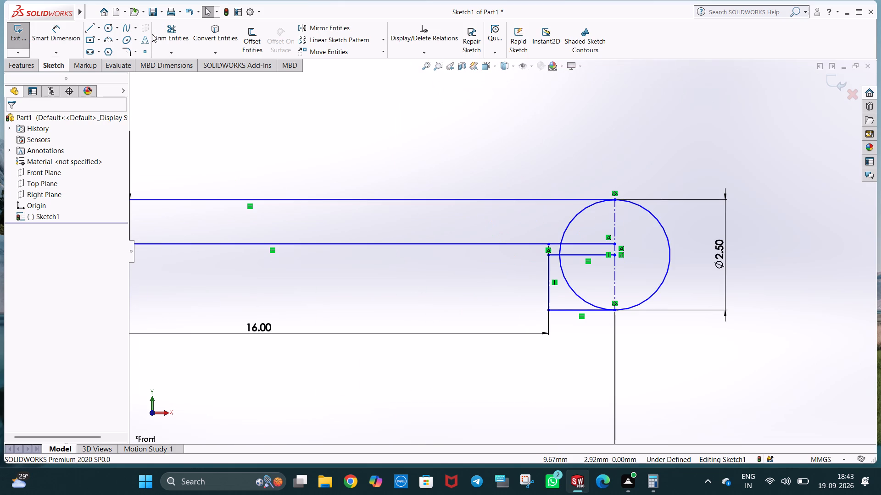
scroll(325, 255, up, 2)
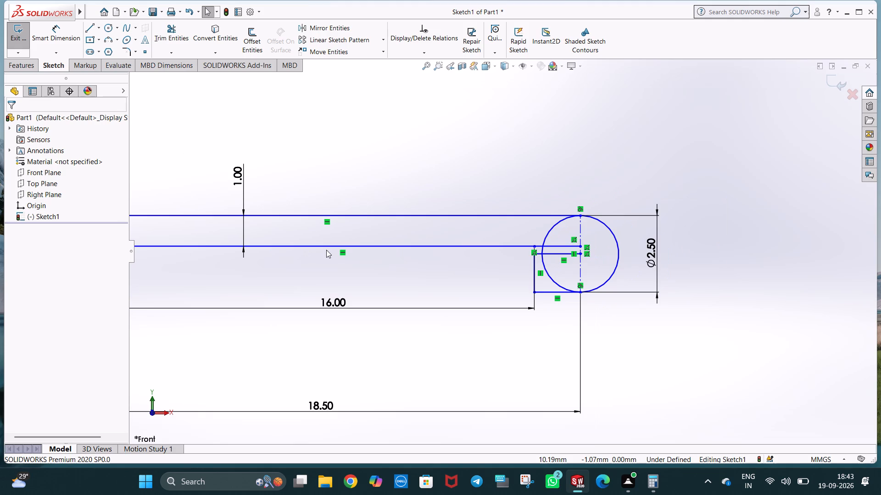
click(177, 36)
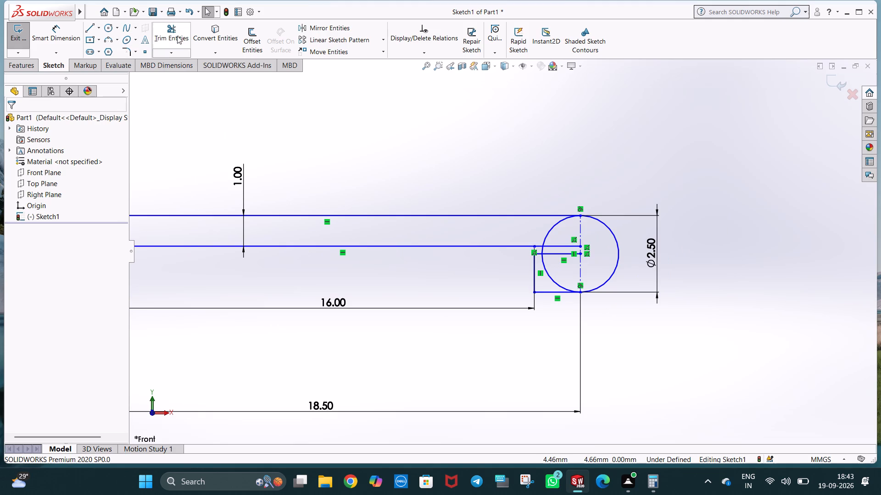
scroll(502, 251, down, 1)
drag(537, 233, 559, 233)
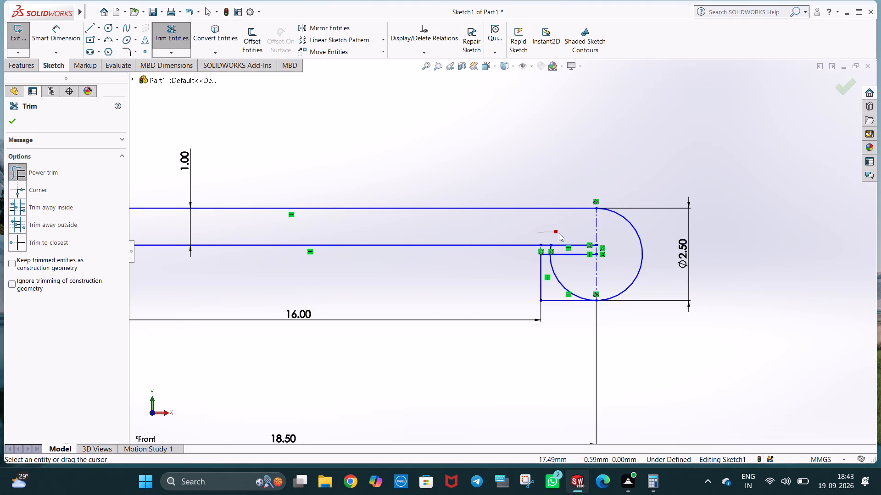
drag(559, 233, 559, 233)
scroll(565, 248, down, 5)
drag(490, 247, 502, 247)
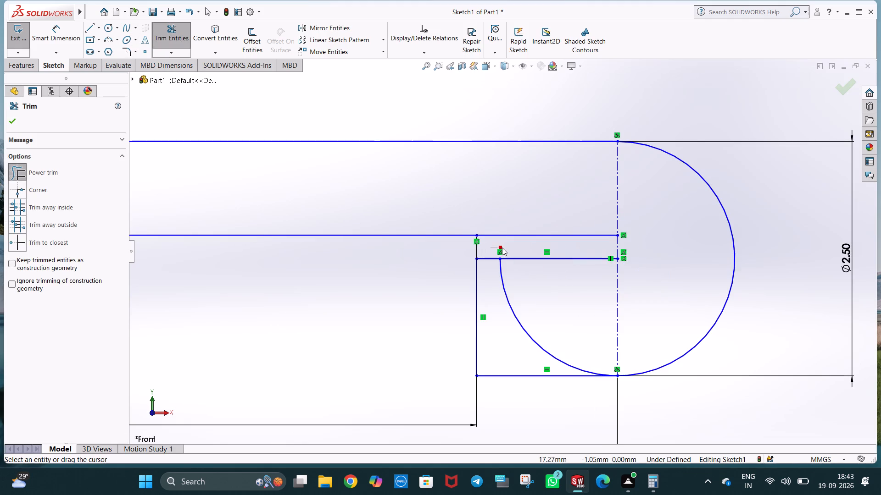
drag(502, 247, 505, 248)
drag(524, 302, 520, 331)
scroll(586, 306, up, 1)
scroll(589, 360, up, 2)
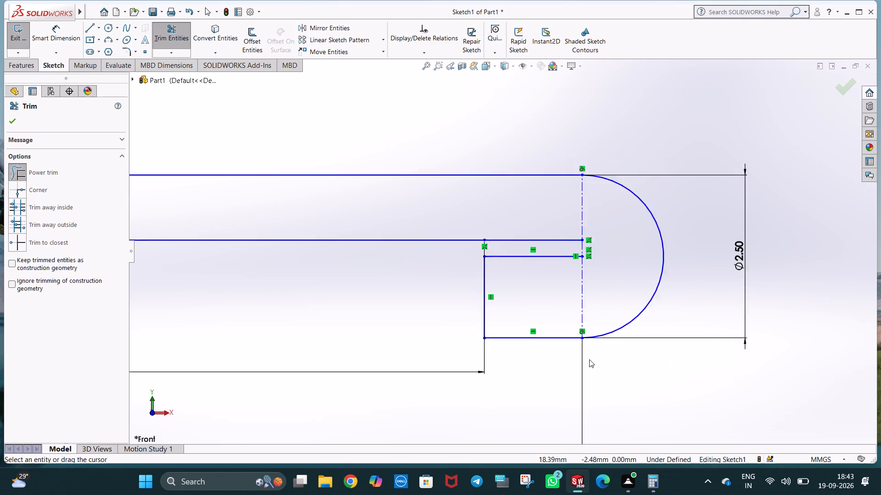
scroll(589, 358, up, 1)
key(Escape)
key(Escape)
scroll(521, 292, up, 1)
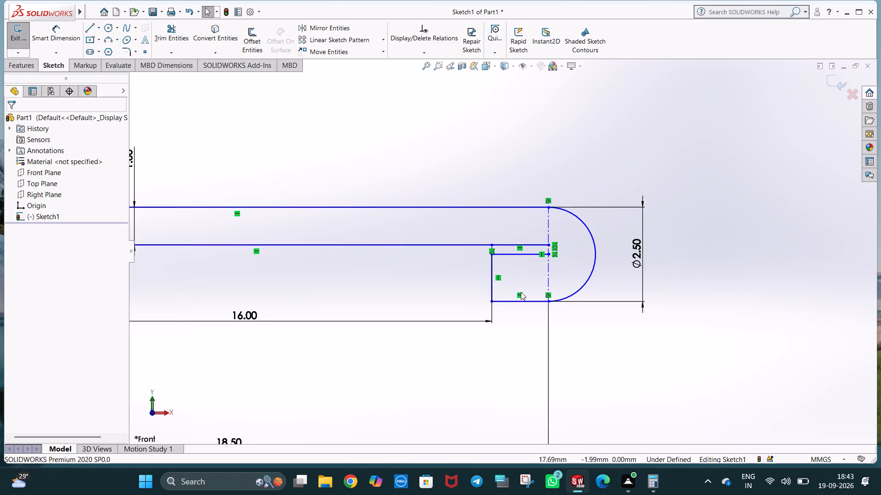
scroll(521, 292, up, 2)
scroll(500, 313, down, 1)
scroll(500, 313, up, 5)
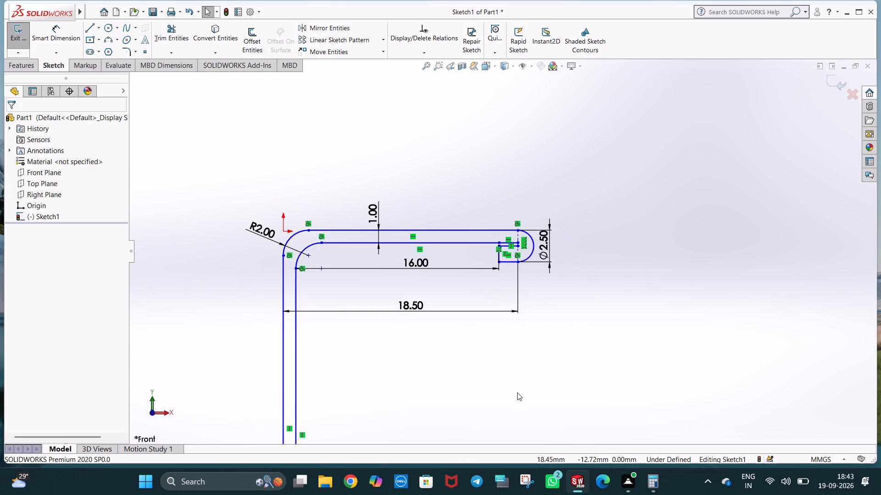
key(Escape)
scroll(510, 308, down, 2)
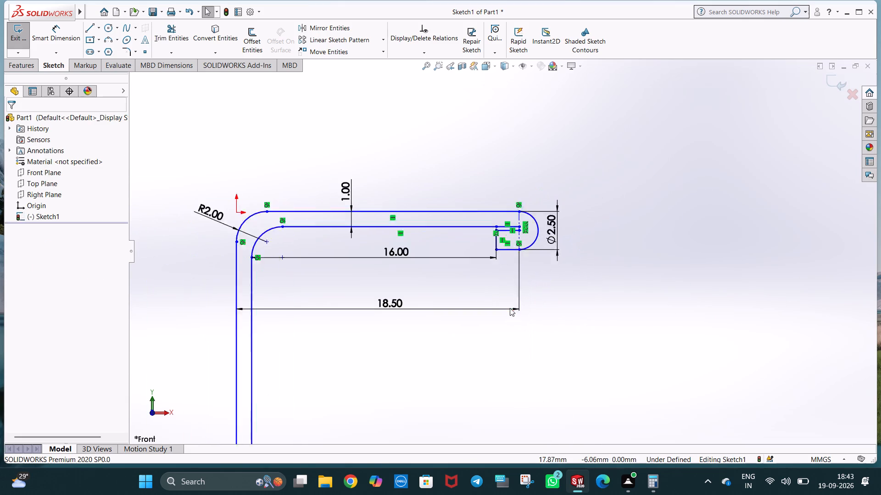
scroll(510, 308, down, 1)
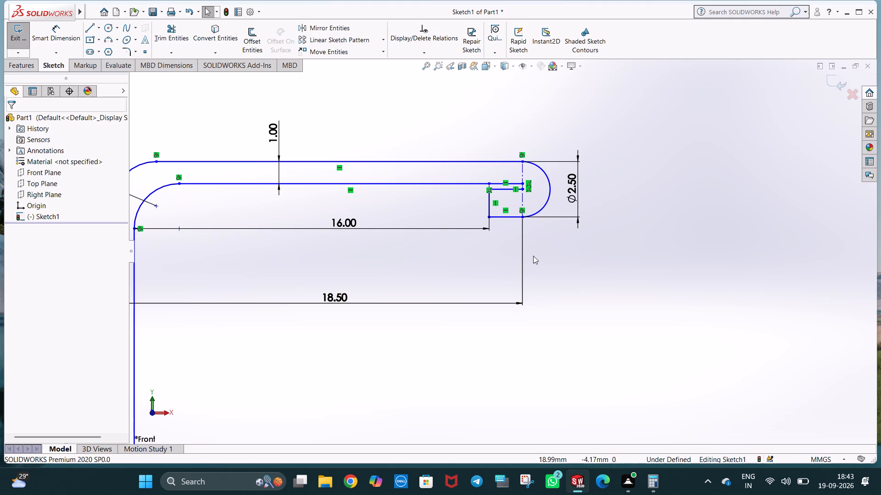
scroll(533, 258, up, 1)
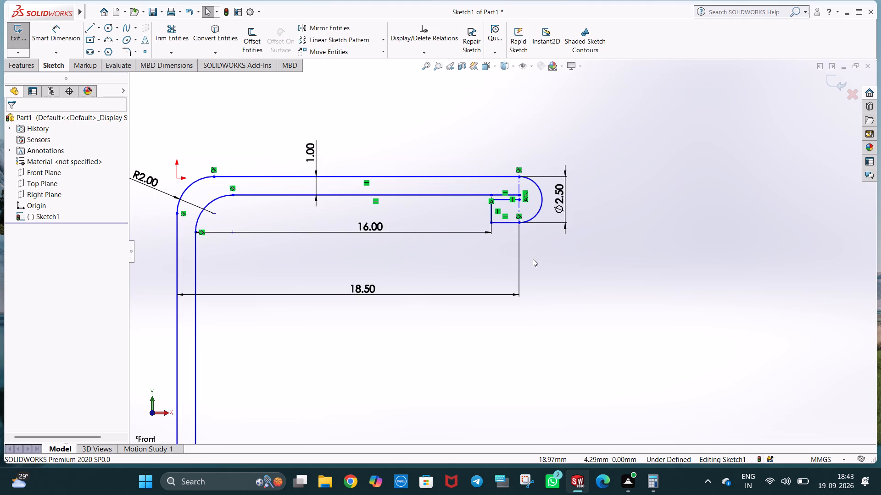
Examine the L profile's overall outline and the open gap at its folded-back hook end.
scroll(511, 243, down, 2)
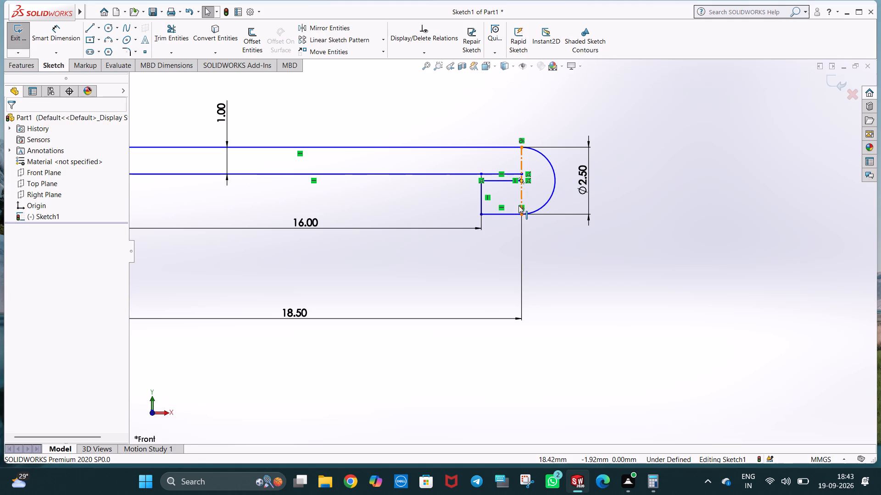
scroll(519, 206, up, 2)
scroll(394, 219, up, 3)
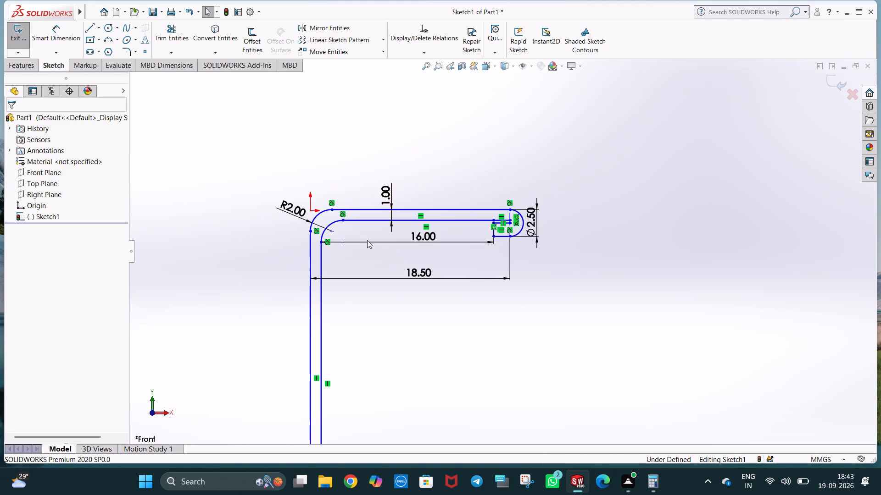
scroll(333, 246, down, 2)
scroll(373, 232, up, 3)
scroll(431, 278, up, 4)
scroll(458, 275, down, 3)
scroll(578, 228, up, 2)
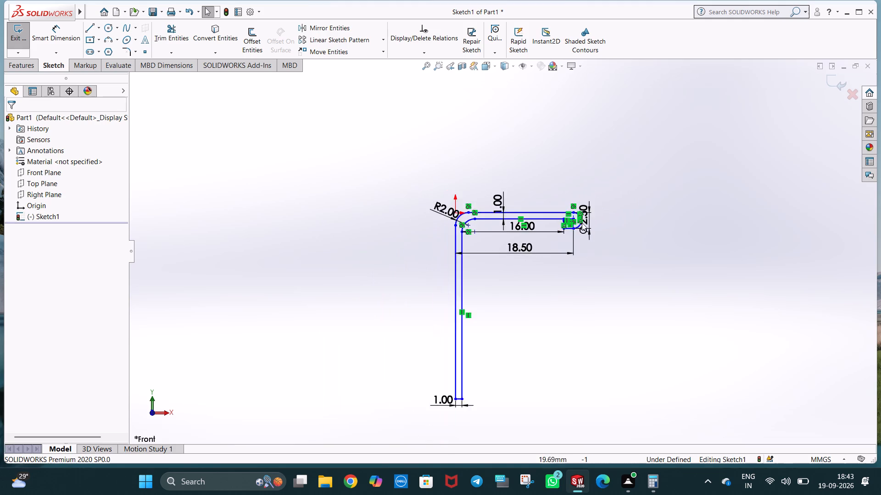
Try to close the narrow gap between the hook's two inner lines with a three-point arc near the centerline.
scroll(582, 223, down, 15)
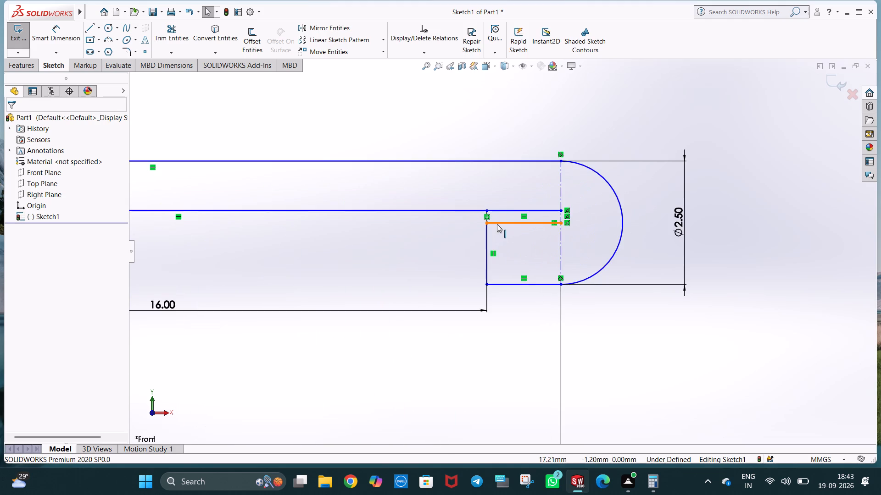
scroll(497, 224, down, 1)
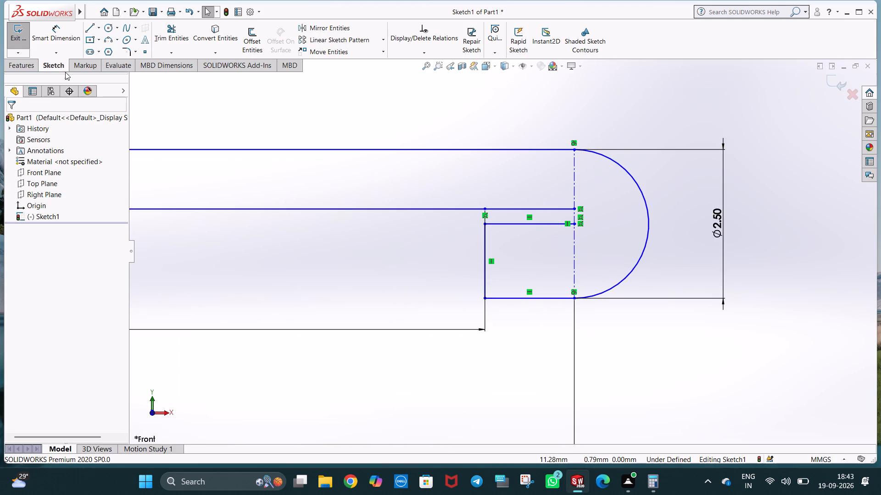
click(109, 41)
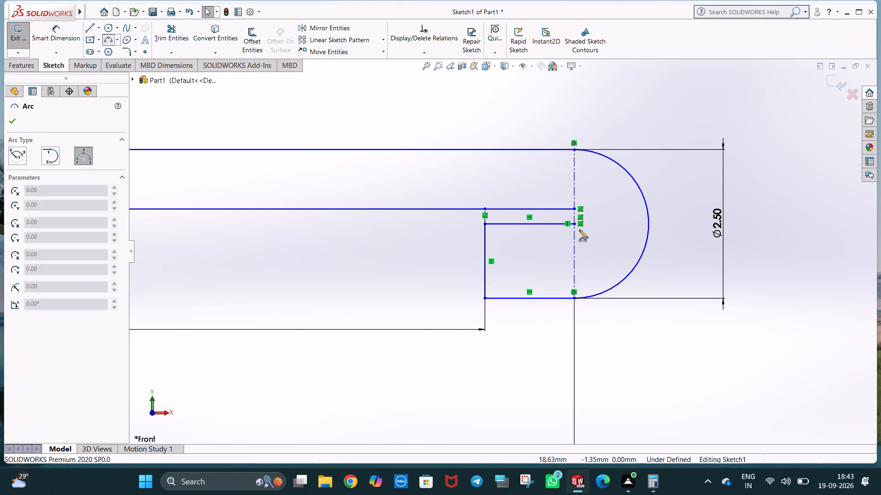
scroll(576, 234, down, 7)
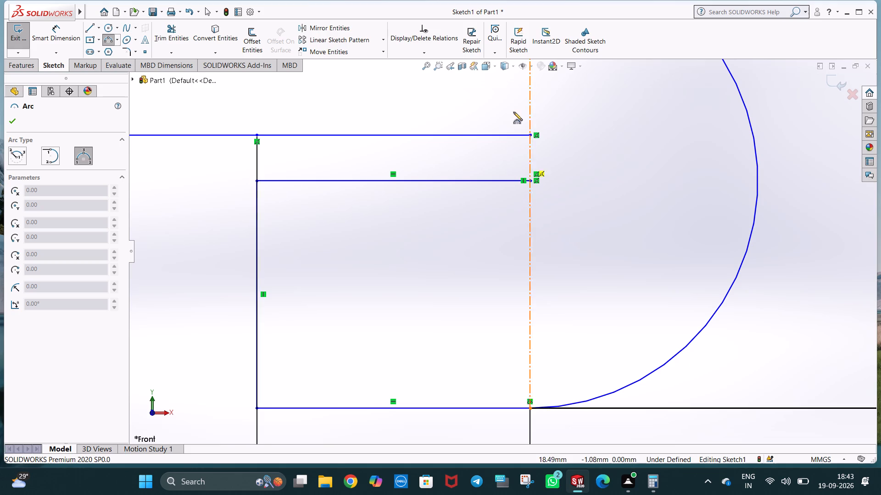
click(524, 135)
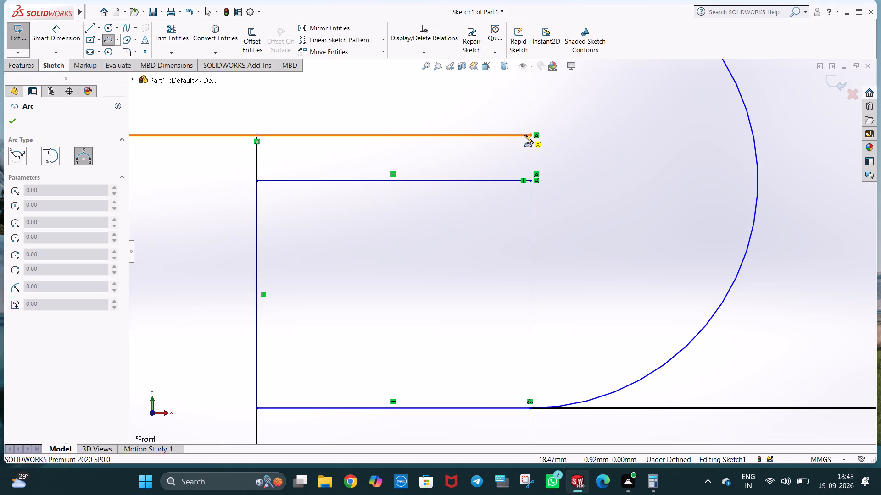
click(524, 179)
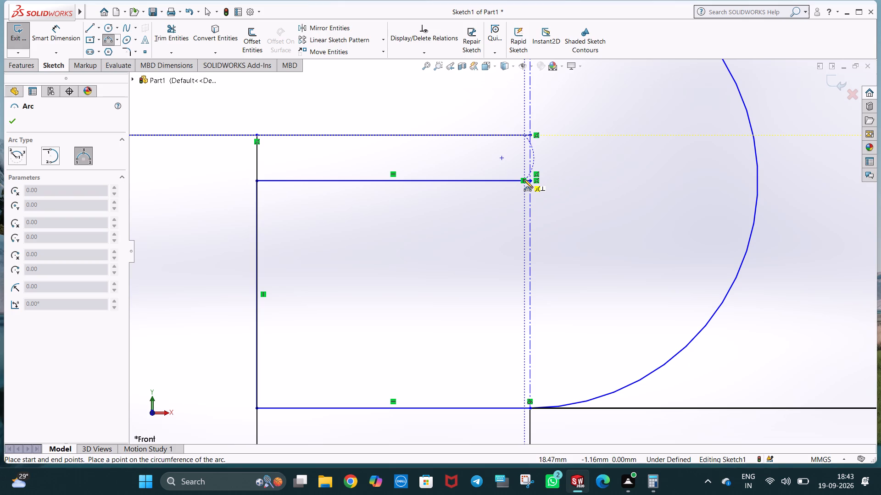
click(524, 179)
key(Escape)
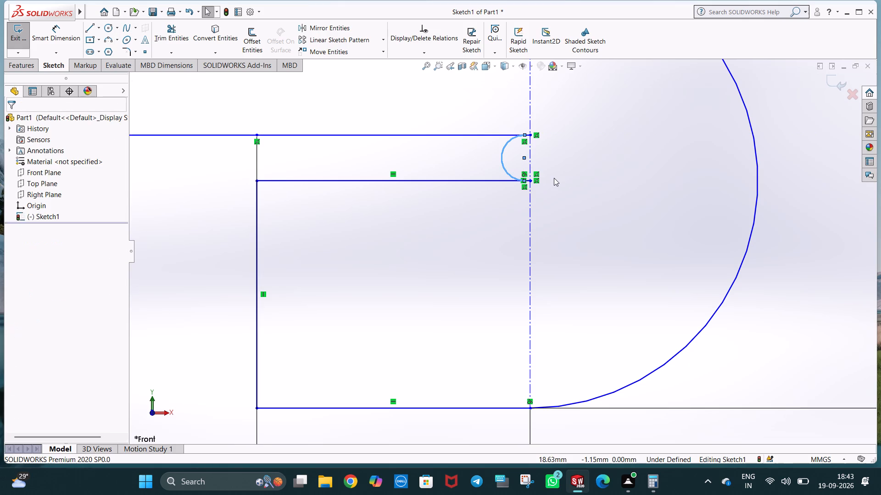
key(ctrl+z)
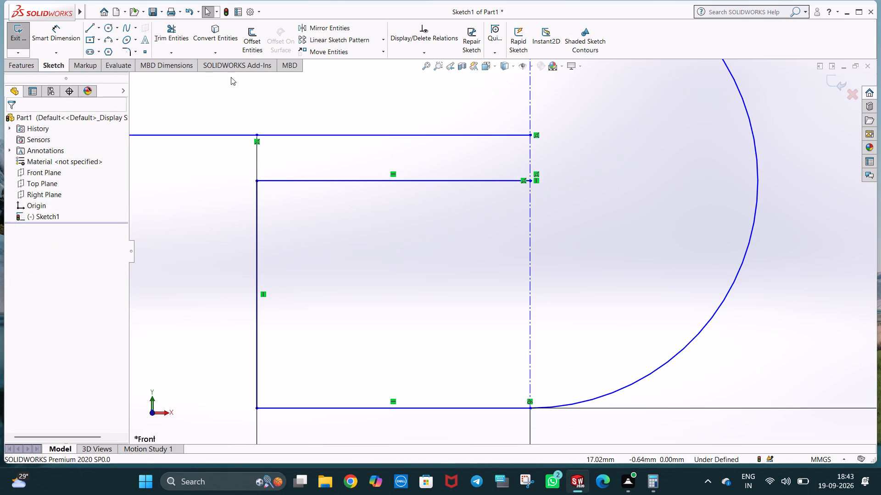
Draw a three-point arc of about 0.18 mm radius joining the hook's two inner lines, bulging toward the centerline.
click(108, 42)
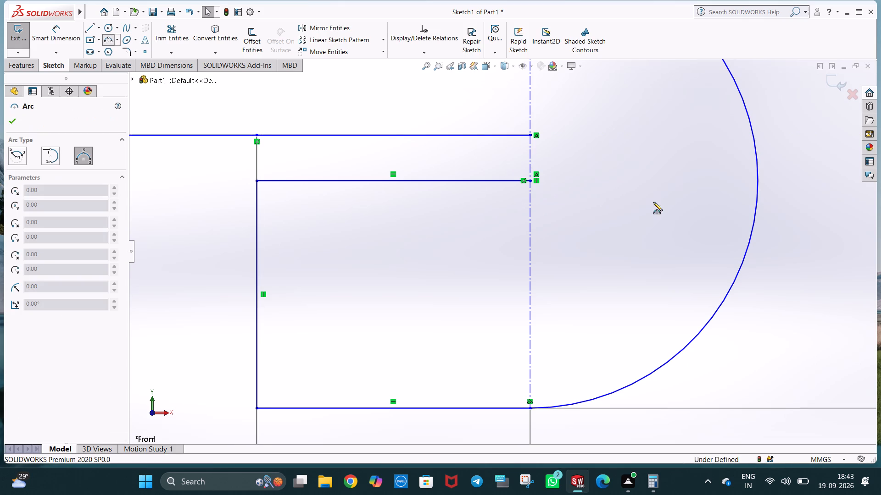
click(519, 135)
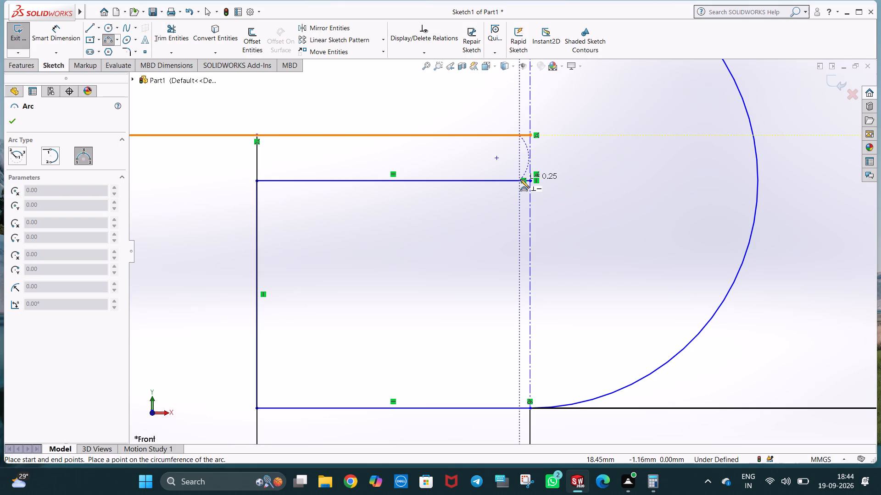
click(519, 181)
click(519, 181)
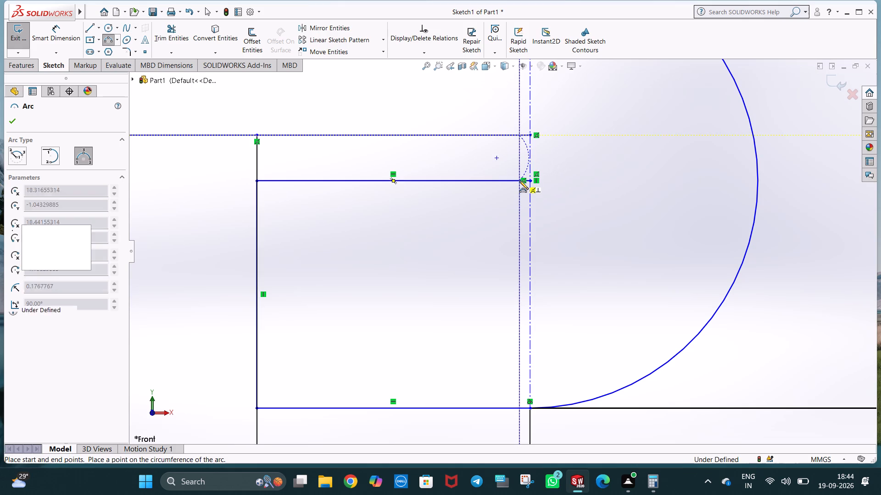
key(Escape)
key(Escape)
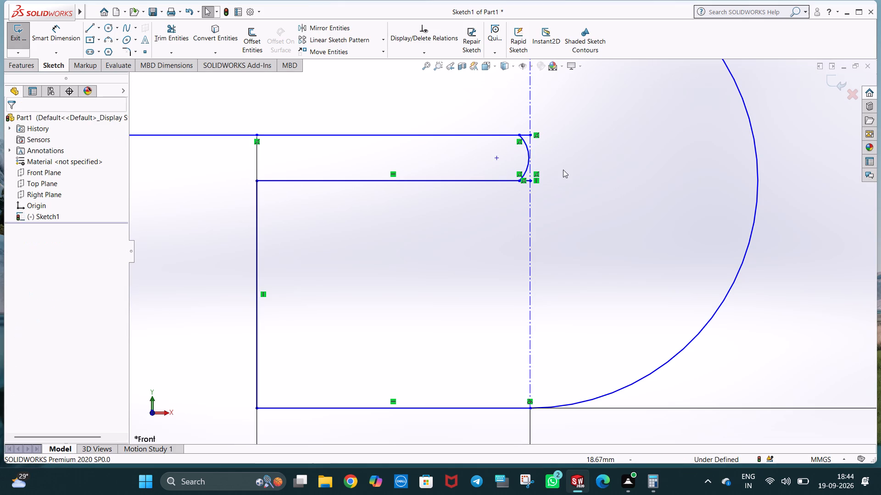
click(563, 170)
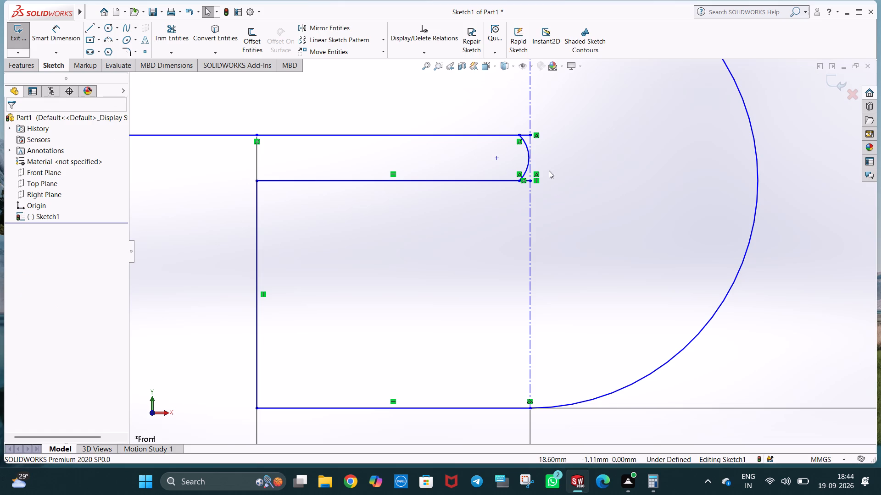
click(566, 170)
scroll(543, 159, down, 2)
scroll(541, 191, up, 3)
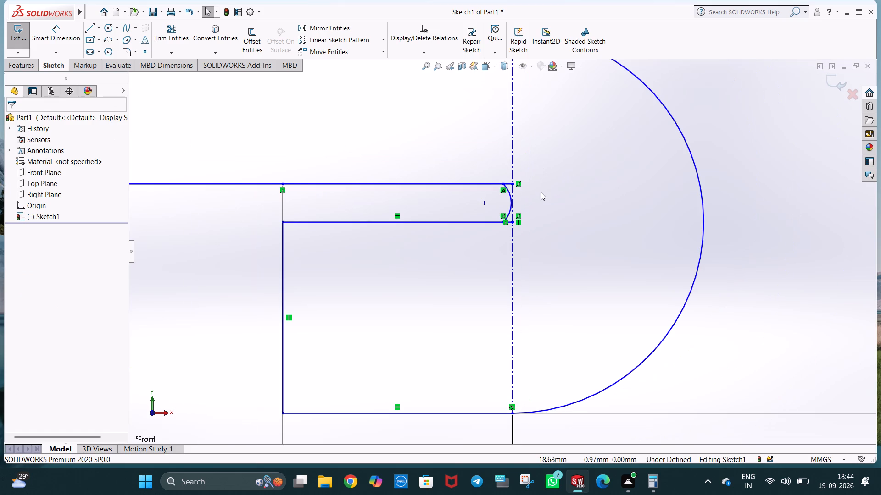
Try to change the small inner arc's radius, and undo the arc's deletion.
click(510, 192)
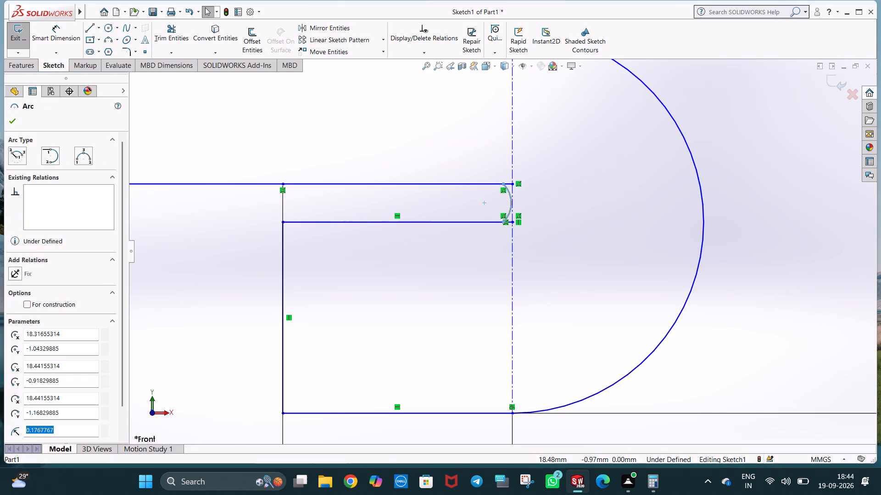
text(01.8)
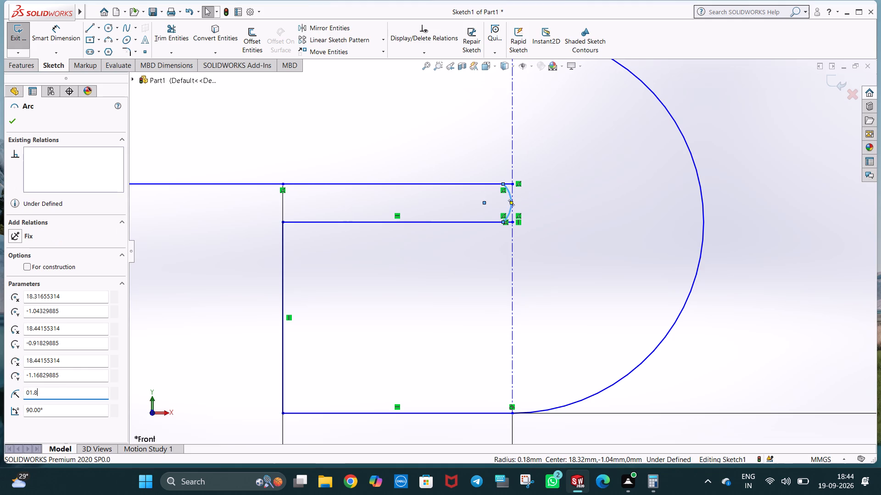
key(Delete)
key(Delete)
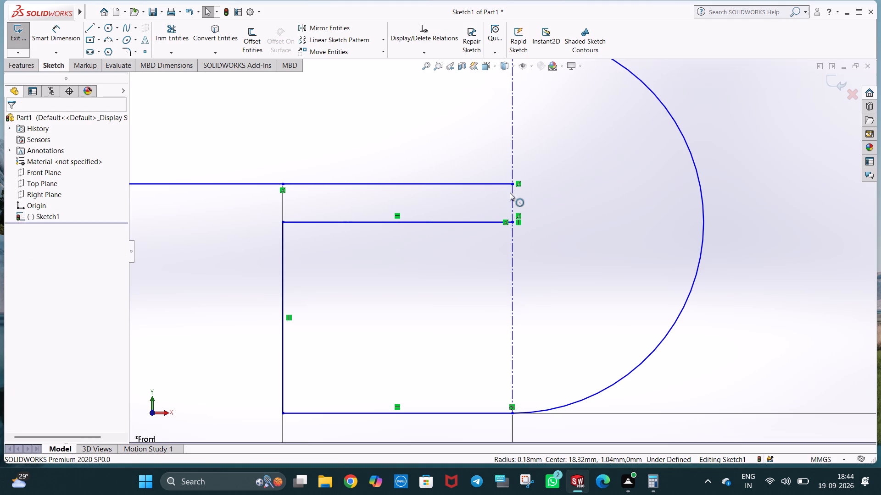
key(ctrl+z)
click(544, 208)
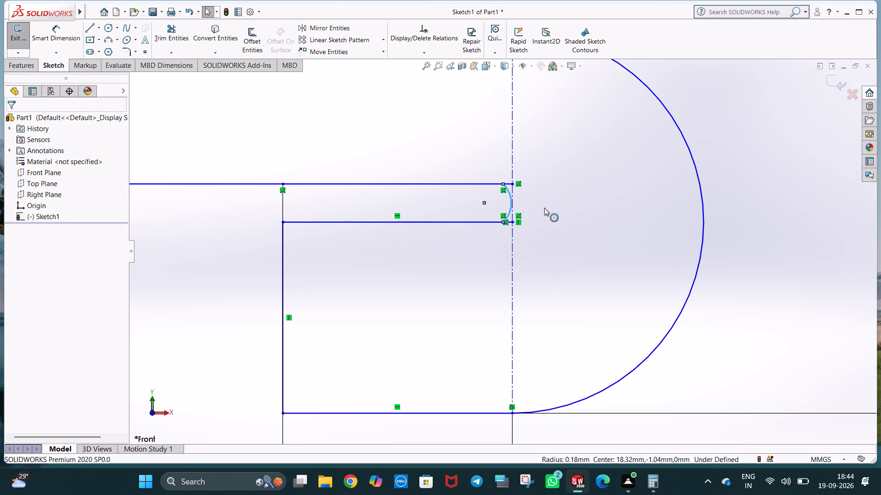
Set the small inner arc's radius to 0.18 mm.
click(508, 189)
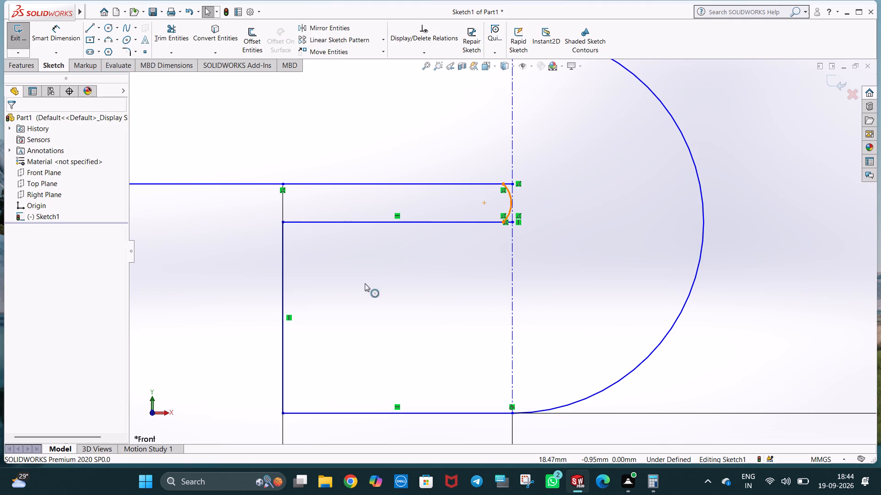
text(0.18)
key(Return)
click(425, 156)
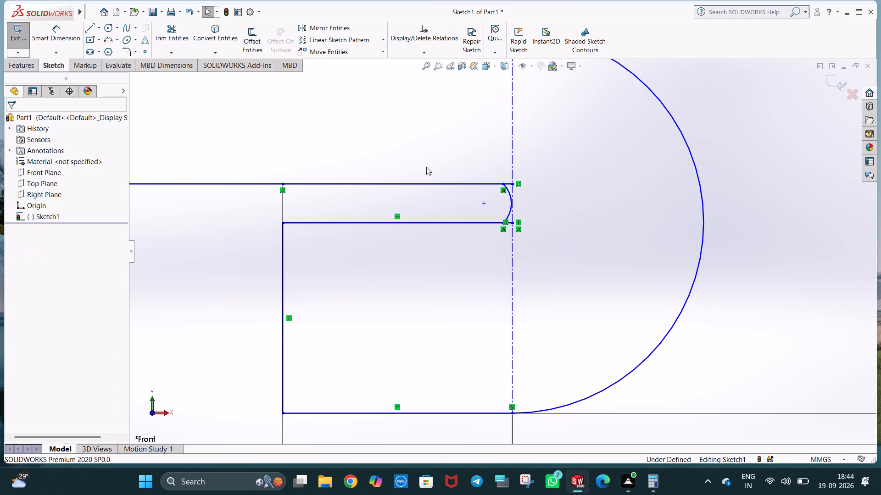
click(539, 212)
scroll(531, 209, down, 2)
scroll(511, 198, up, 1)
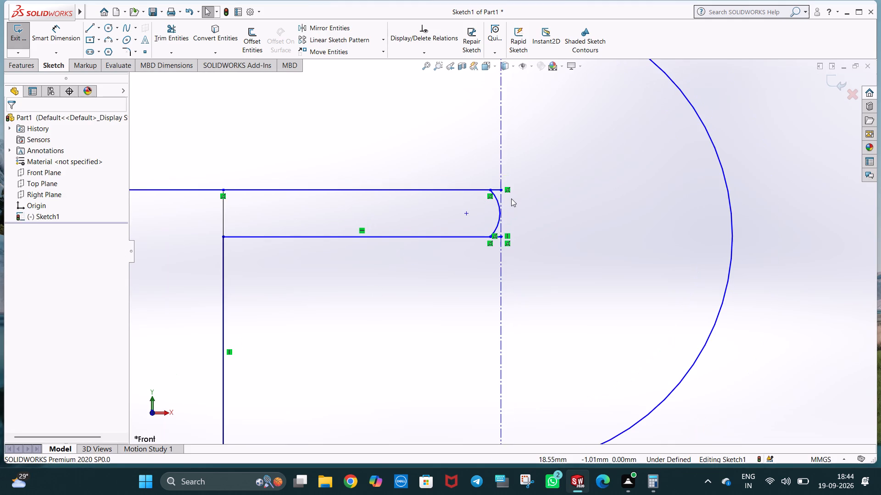
Increase the small inner arc's radius to 0.185 mm and finally to 0.19 mm.
click(497, 201)
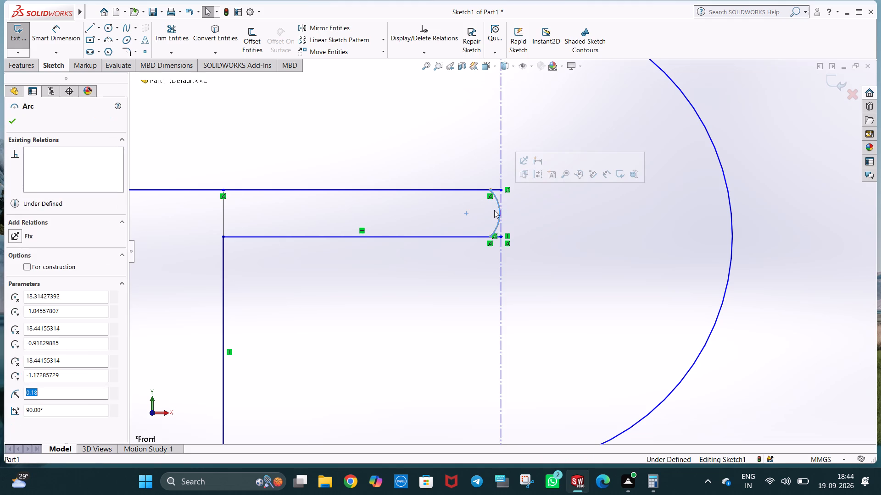
text(0.185)
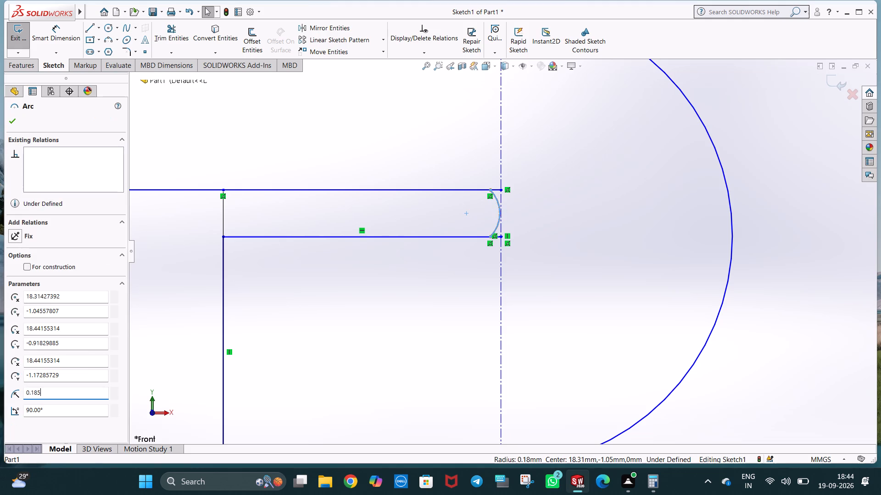
key(Return)
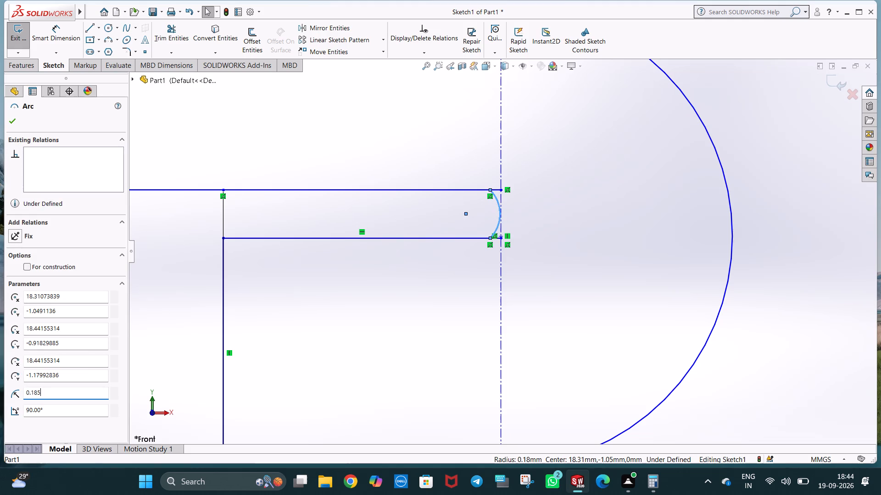
key(BackSpace)
key(BackSpace)
key(9)
key(Return)
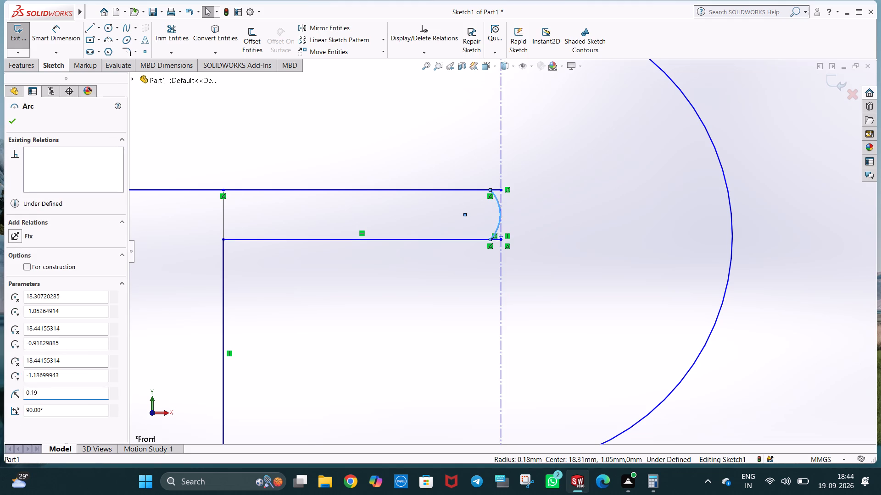
click(417, 169)
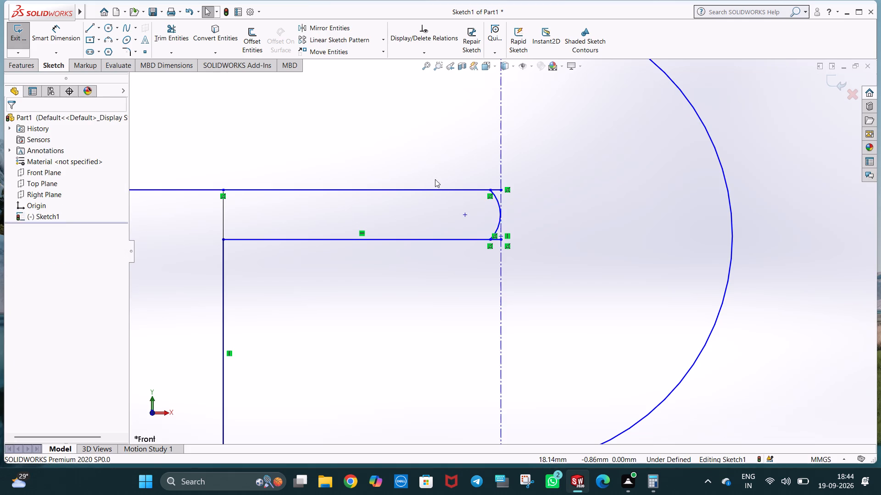
Trim the two short line ends that extend past the small inner arc to the vertical centerline.
scroll(447, 190, down, 2)
click(175, 41)
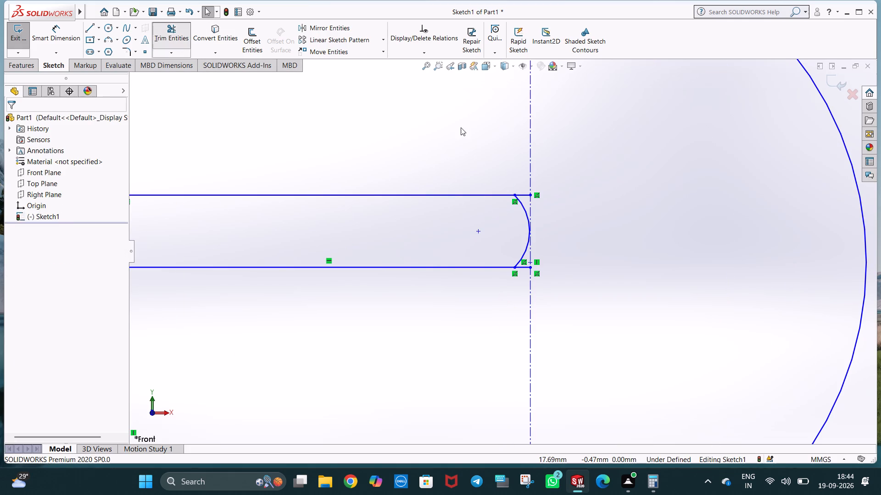
scroll(498, 219, down, 3)
drag(531, 169, 540, 191)
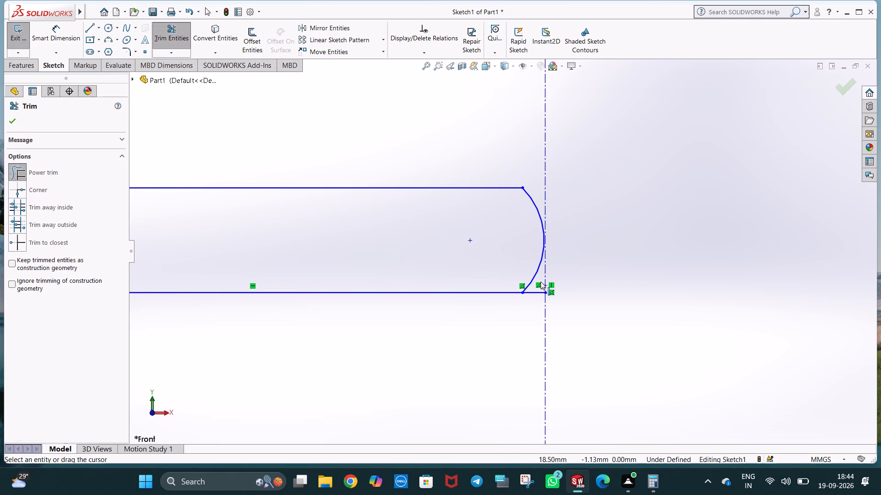
drag(531, 307, 536, 286)
scroll(541, 285, up, 8)
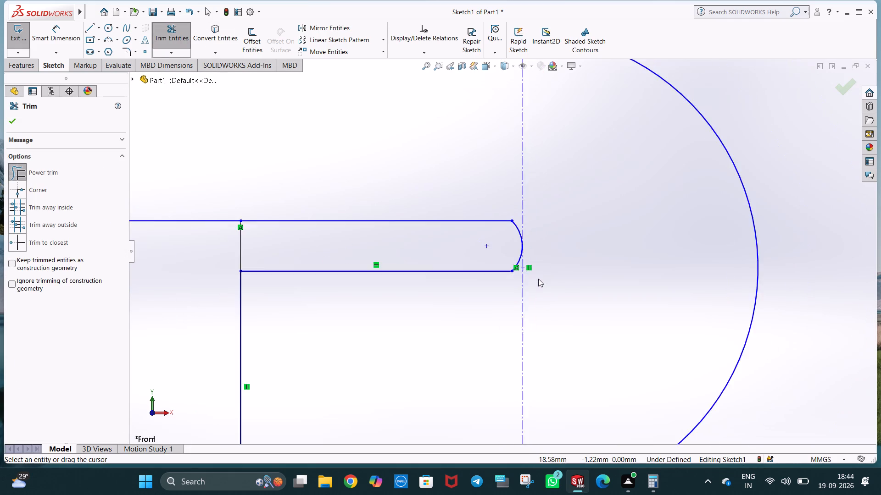
scroll(538, 279, up, 10)
scroll(482, 288, up, 1)
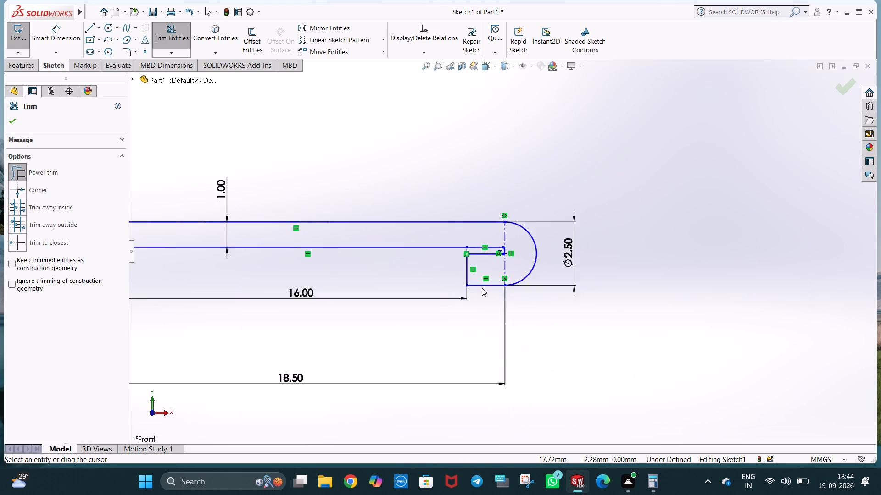
scroll(482, 288, up, 2)
key(Escape)
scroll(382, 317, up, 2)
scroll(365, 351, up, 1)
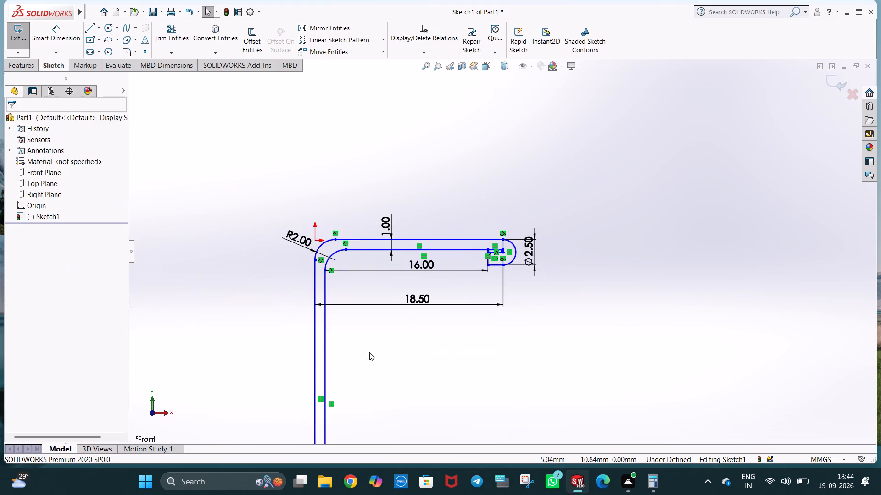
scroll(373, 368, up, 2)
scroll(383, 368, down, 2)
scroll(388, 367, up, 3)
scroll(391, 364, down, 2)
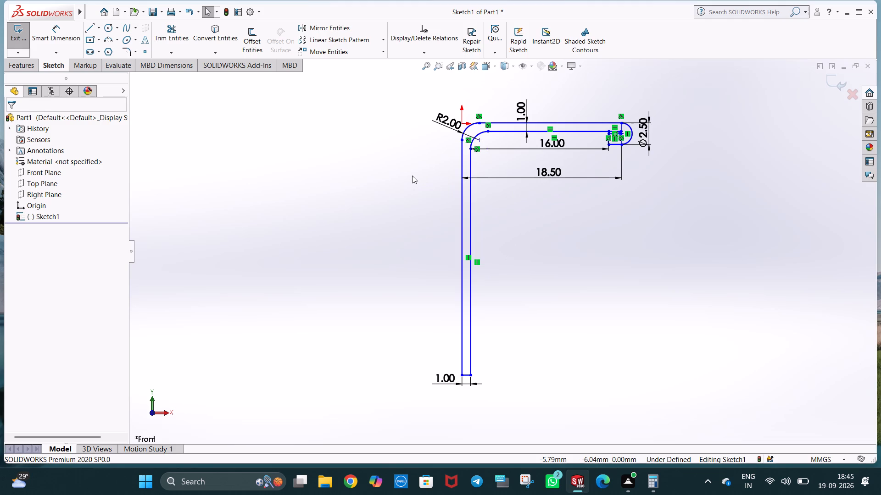
Dimension the profile's overall height from the top horizontal line to the bottom end line as 29 mm.
click(399, 147)
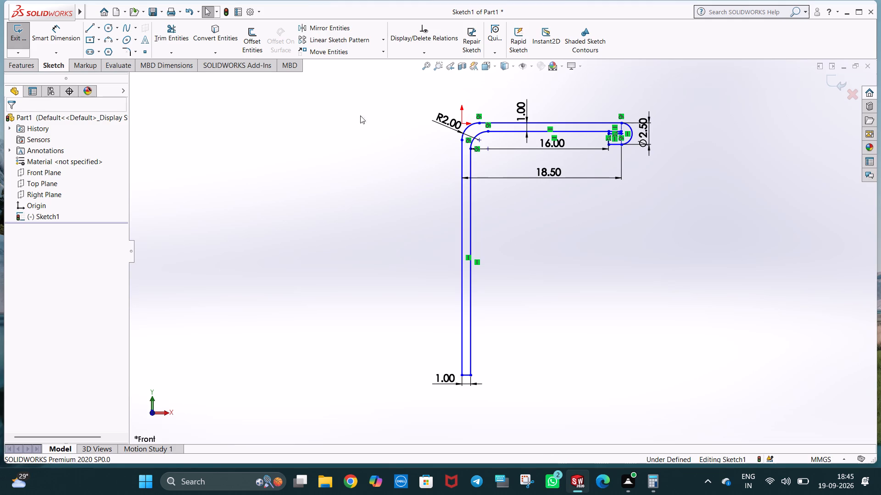
click(62, 39)
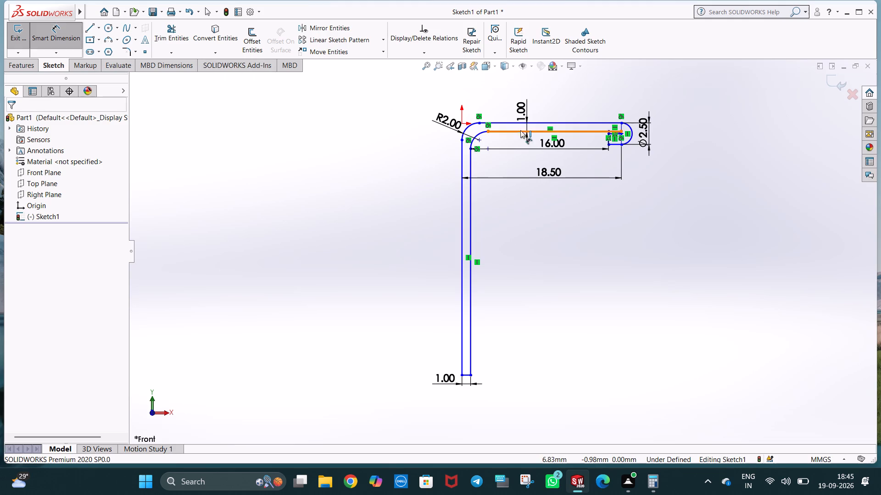
click(503, 122)
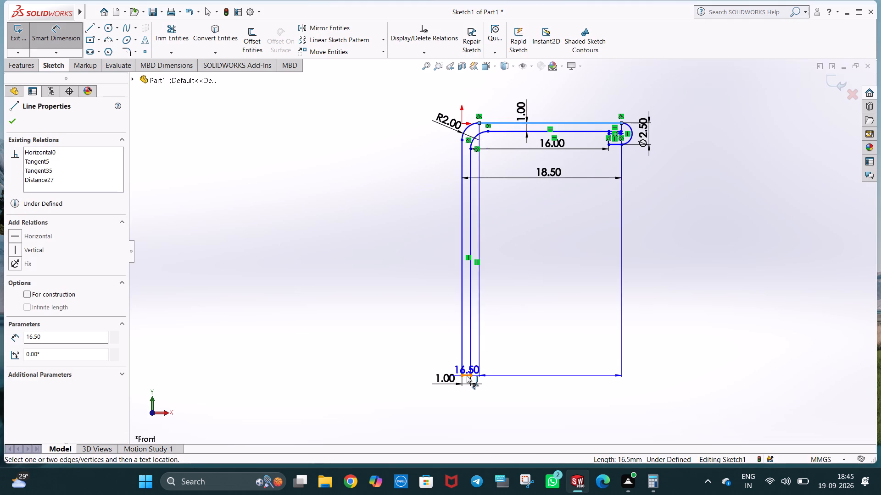
click(467, 375)
click(420, 259)
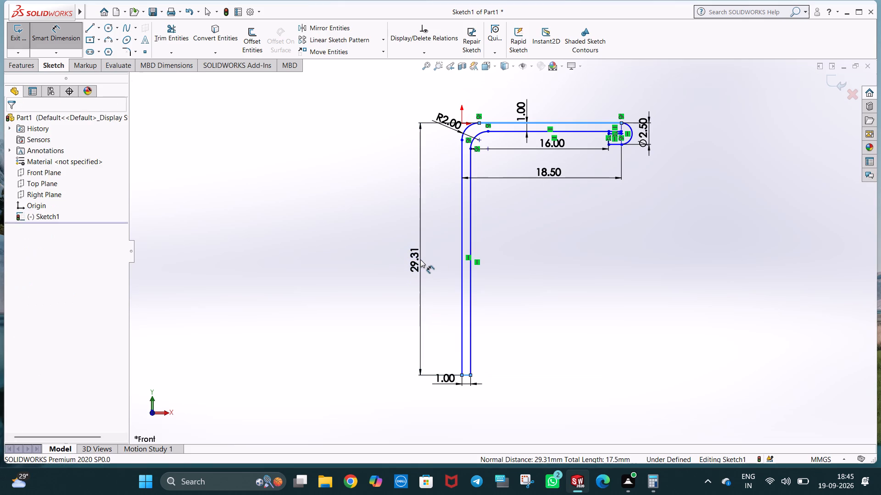
text(29)
key(Return)
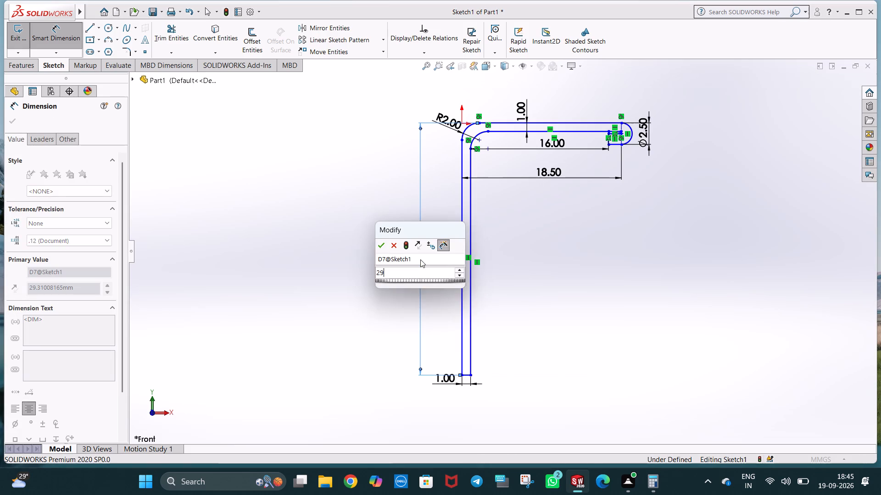
click(605, 291)
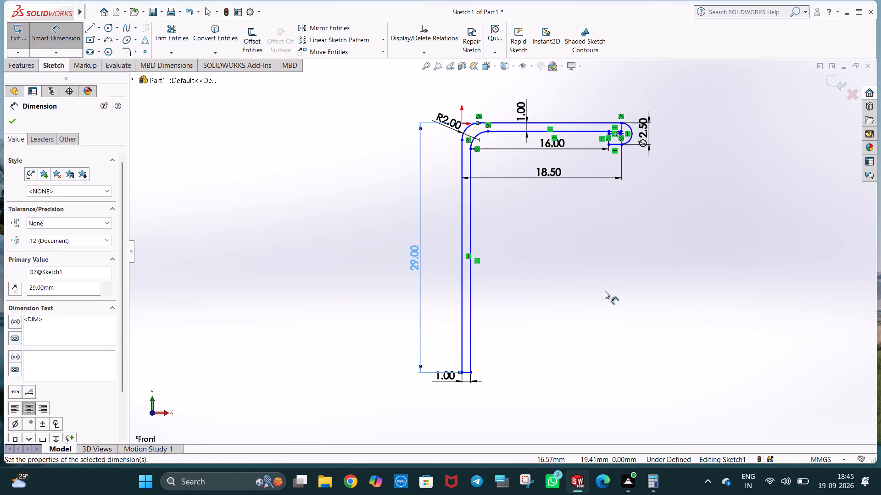
Dimension the length of the inner vertical line of the long leg, keeping its drawn value.
scroll(482, 301, down, 1)
click(470, 316)
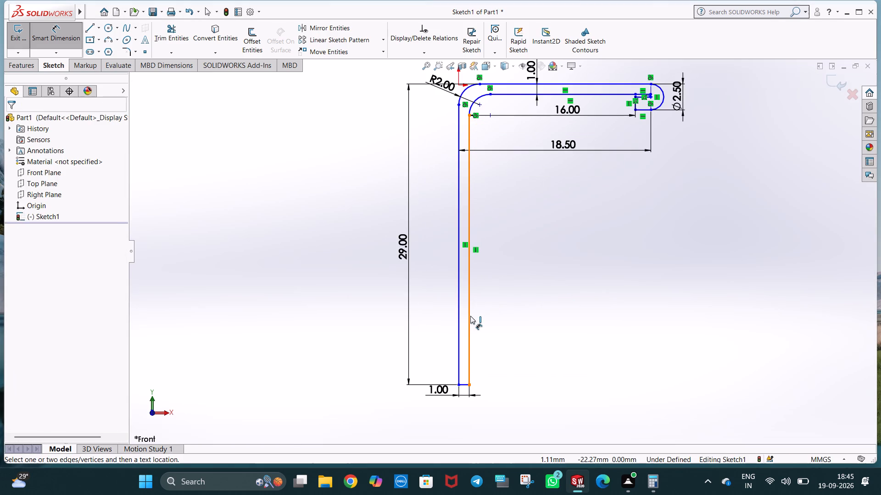
click(505, 249)
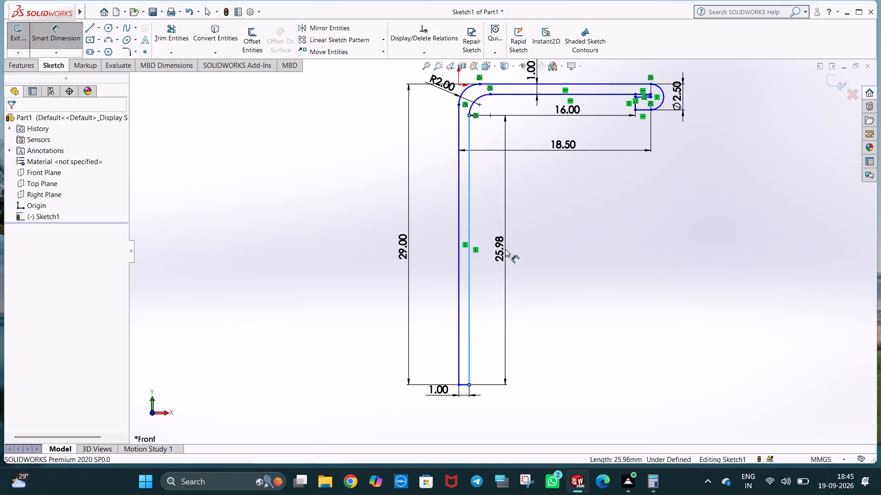
click(467, 236)
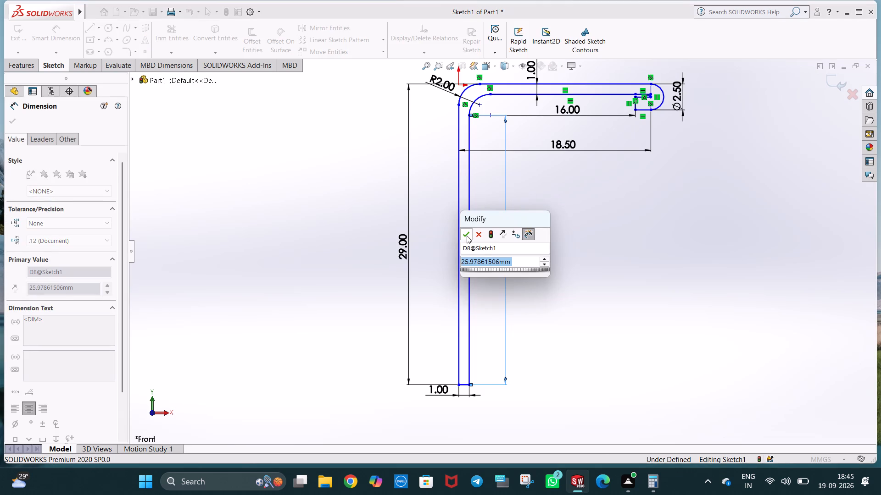
click(583, 218)
Add a horizontal relation between the origin and the point where the R2 outer corner arc meets the top line.
scroll(661, 121, down, 4)
scroll(568, 129, down, 2)
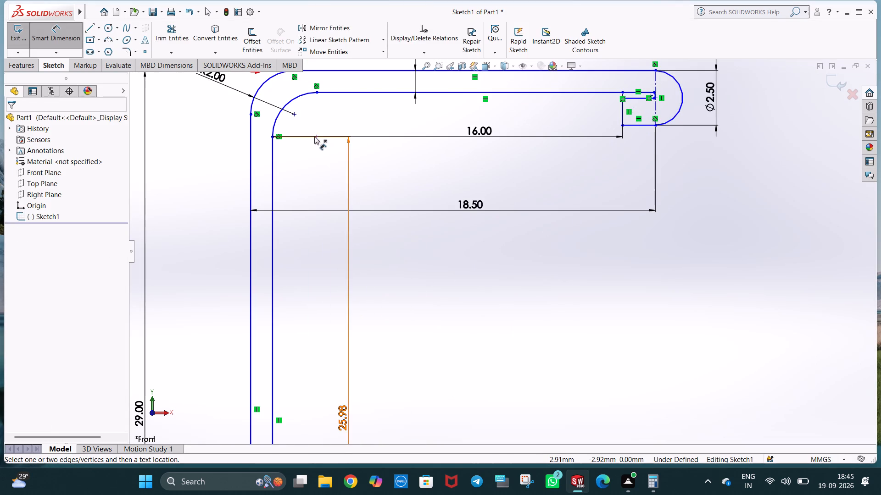
scroll(317, 136, up, 2)
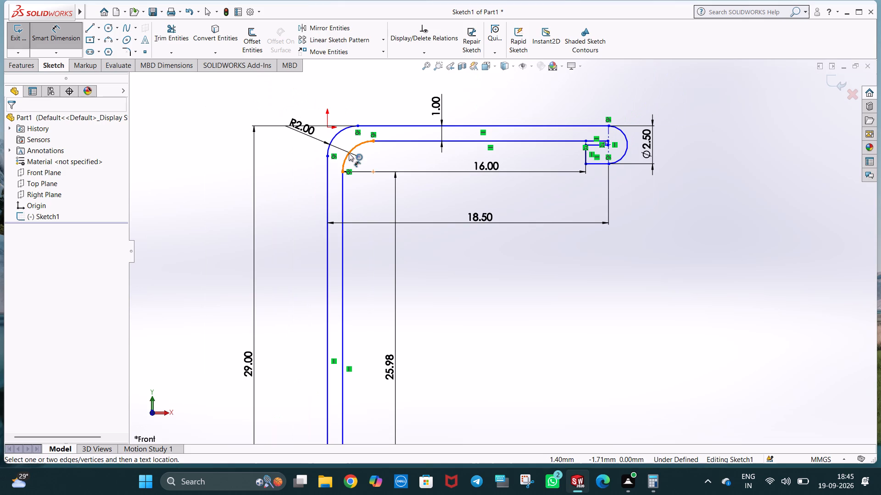
scroll(349, 154, down, 3)
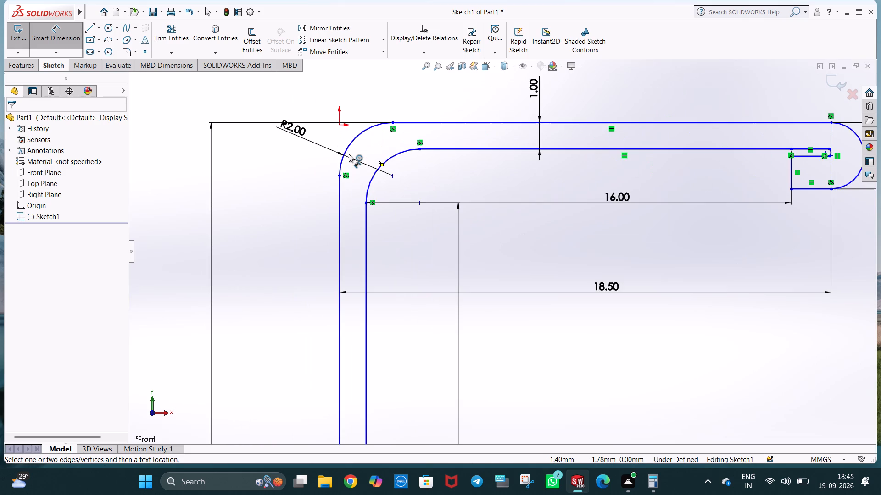
key(Escape)
key(Escape)
click(383, 104)
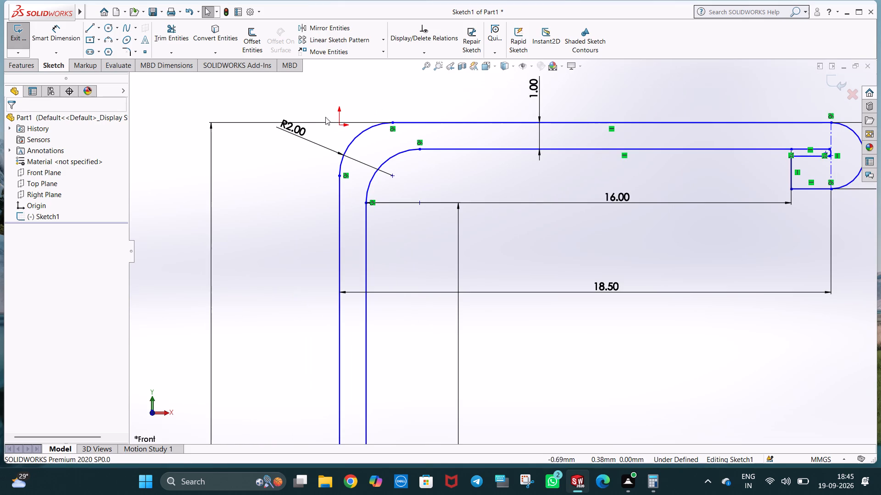
scroll(399, 117, down, 1)
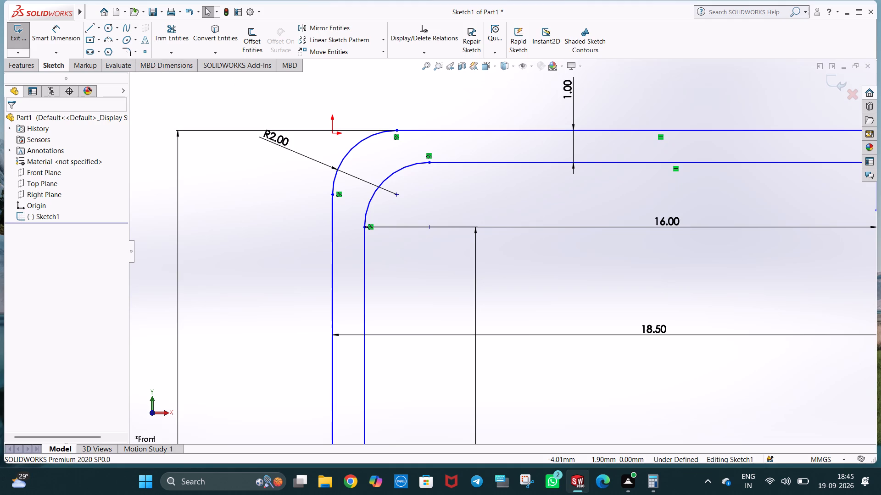
ctrl+click(332, 133)
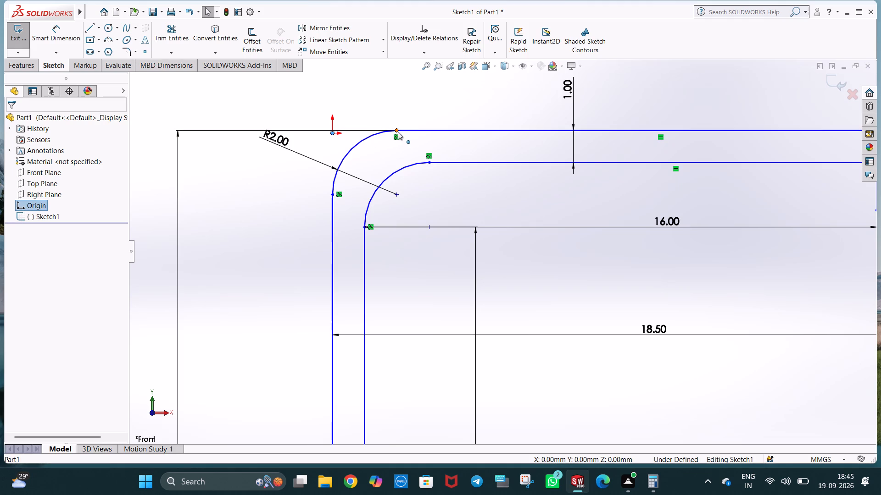
ctrl+click(396, 132)
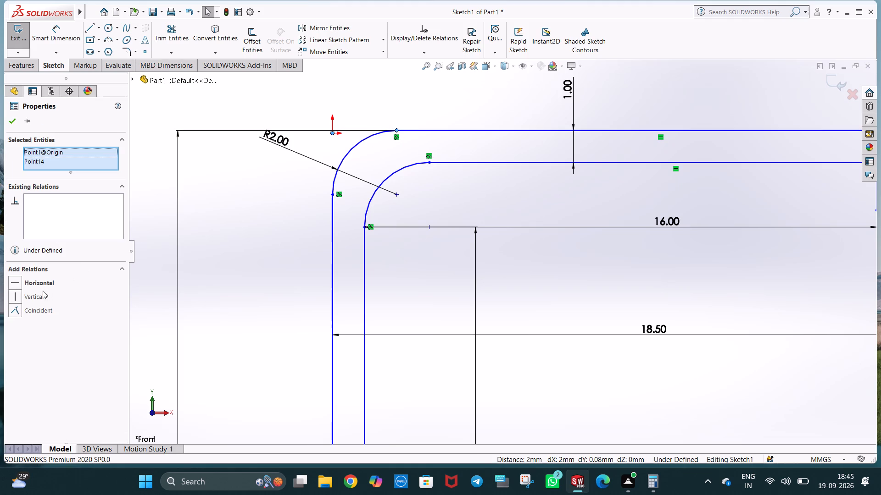
ctrl+click(43, 282)
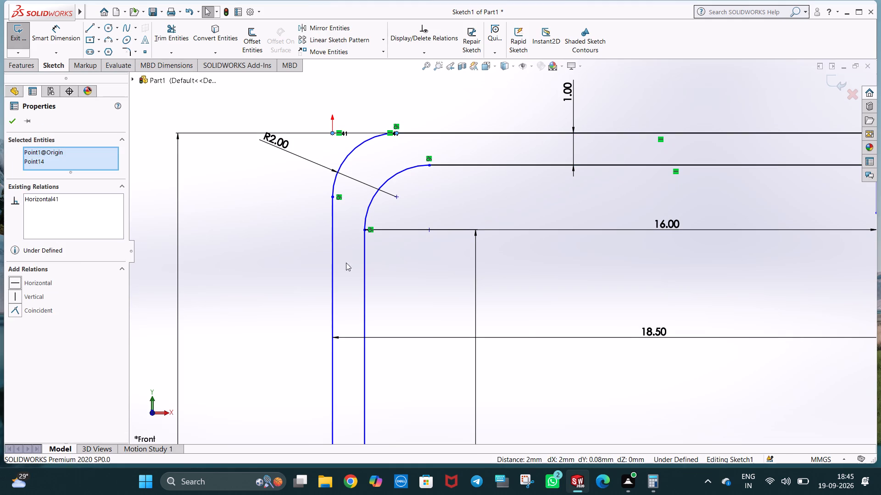
click(268, 244)
Sketch a vertical centerline about 34 mm long from the origin down past the bottom end of the long leg.
scroll(428, 220, up, 3)
scroll(529, 300, up, 2)
scroll(500, 343, down, 1)
scroll(487, 324, up, 2)
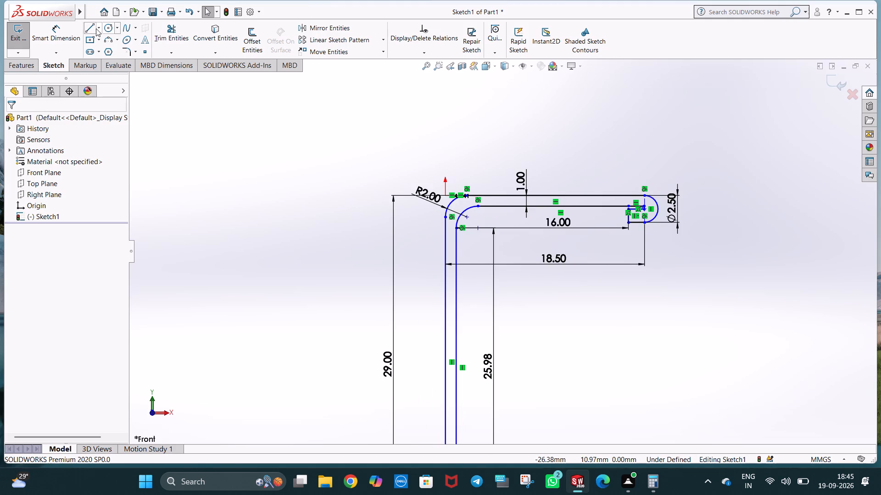
click(96, 28)
click(110, 52)
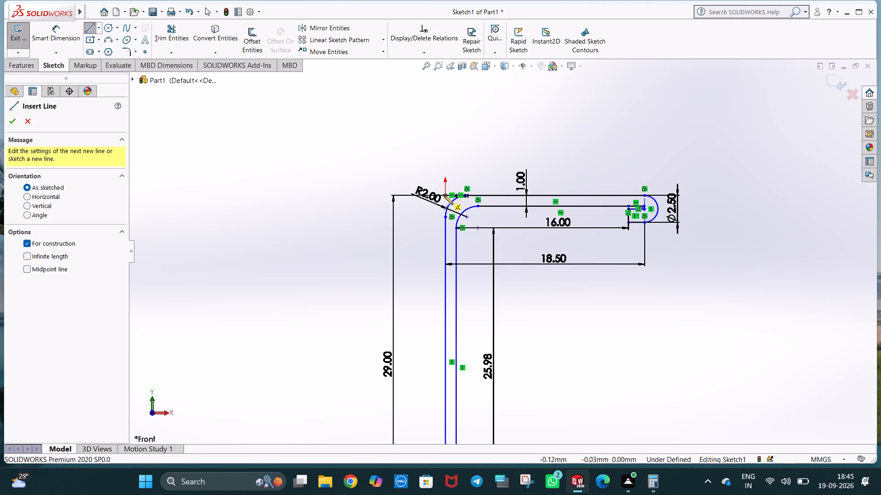
click(444, 196)
scroll(457, 362, up, 3)
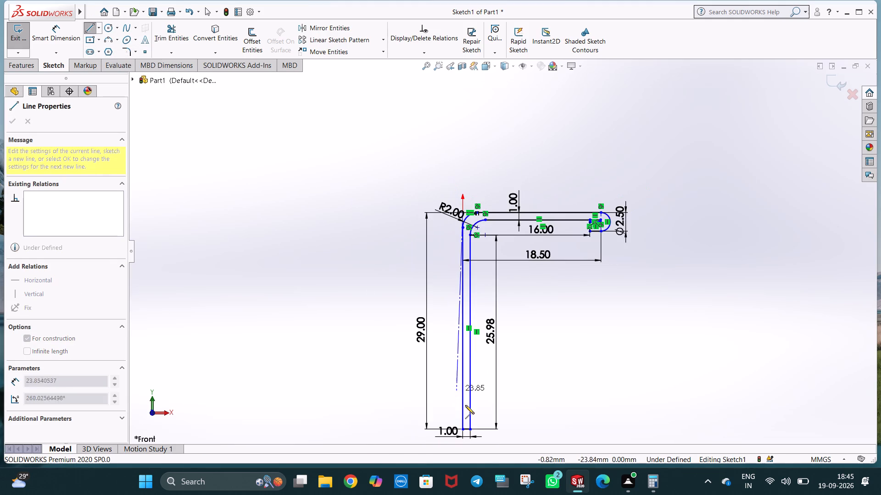
scroll(468, 415, up, 2)
click(474, 399)
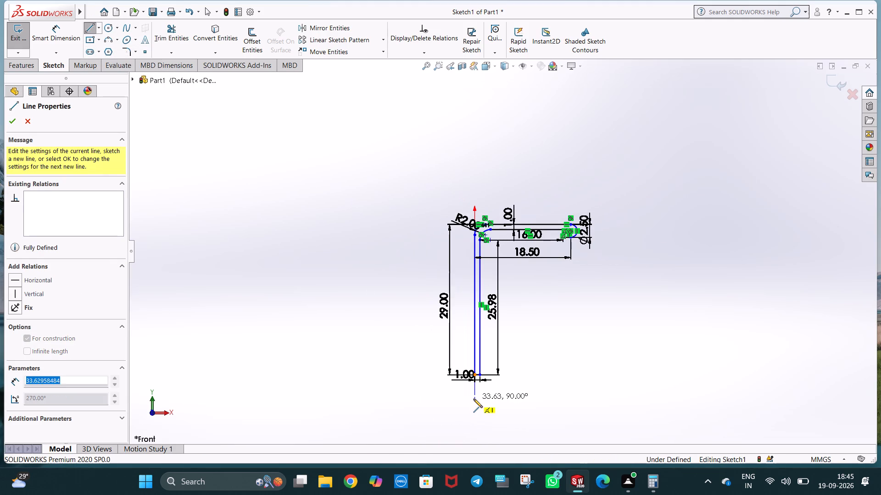
key(Escape)
key(Escape)
click(528, 359)
Dimension the radius of the small inner arc at the hook end, keeping its current value.
scroll(521, 359, down, 2)
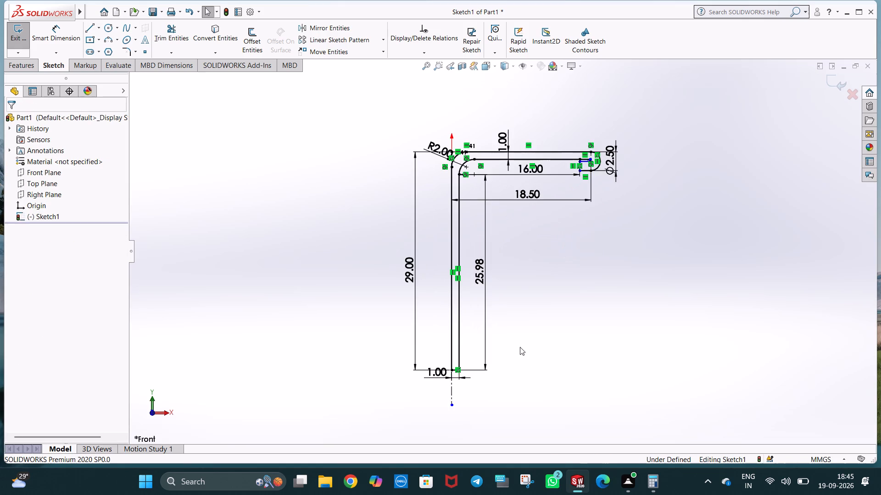
scroll(511, 244, down, 2)
scroll(646, 148, down, 3)
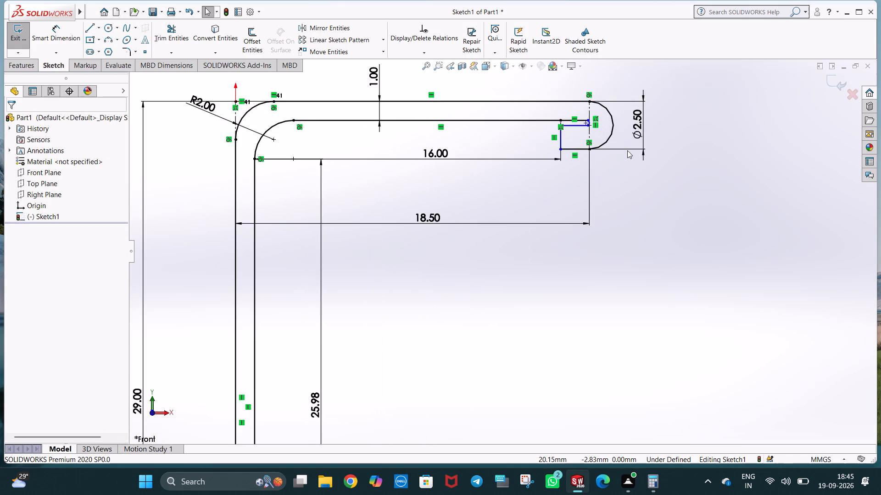
scroll(627, 150, down, 1)
scroll(524, 104, down, 2)
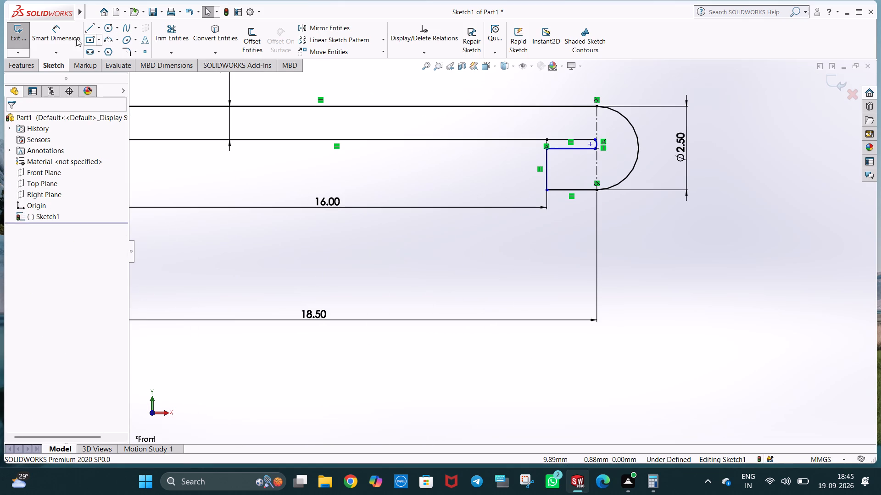
click(63, 34)
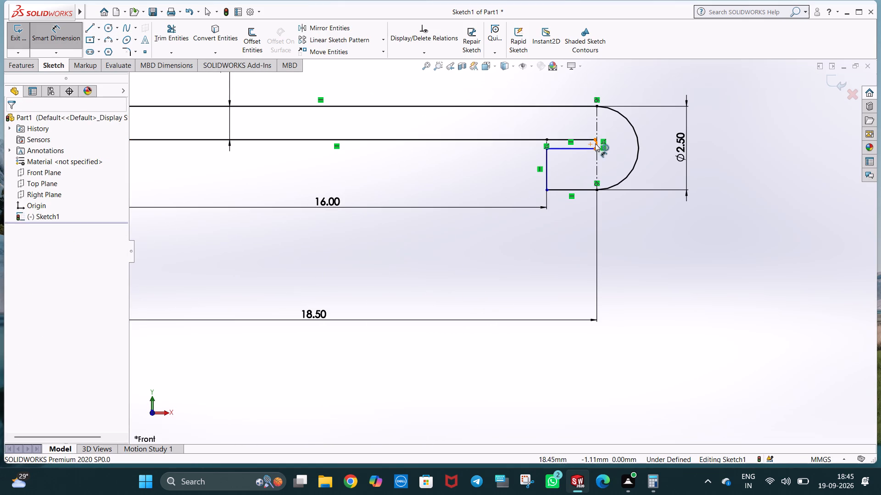
click(595, 143)
click(611, 163)
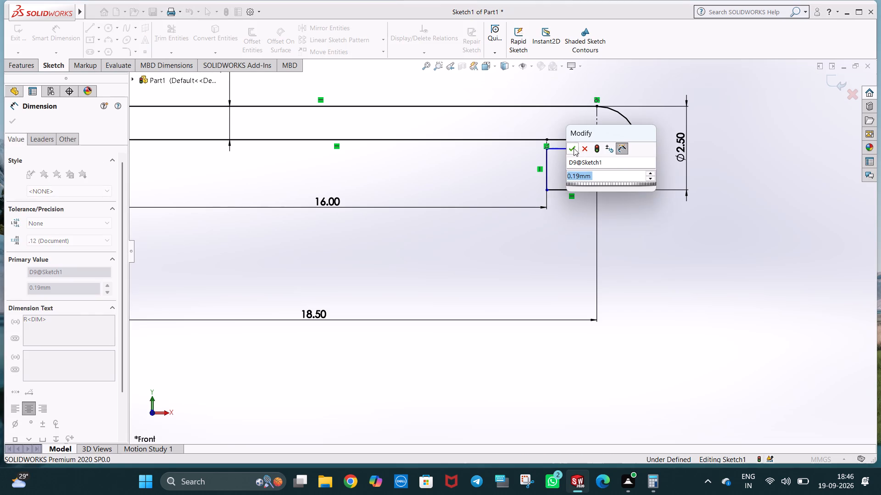
click(574, 148)
Dimension the horizontal distance from the origin to the small inner arc's centre point, keeping its drawn value.
scroll(570, 153, down, 4)
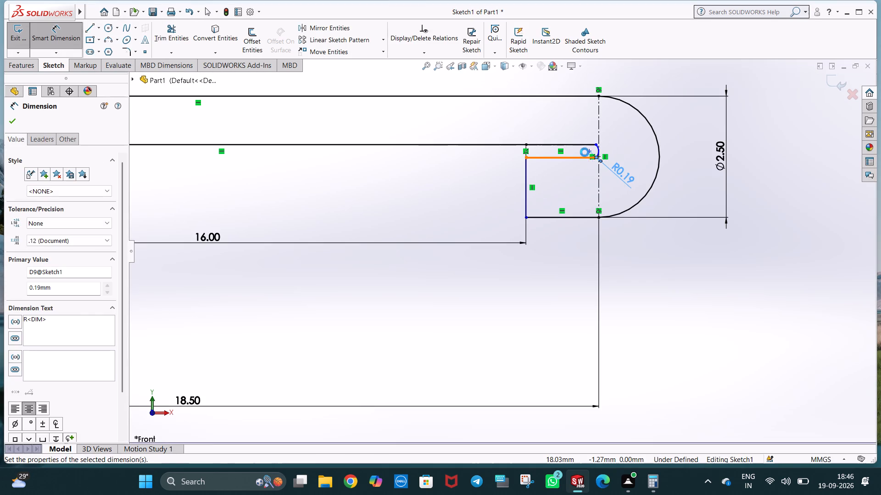
click(589, 150)
scroll(469, 171, up, 3)
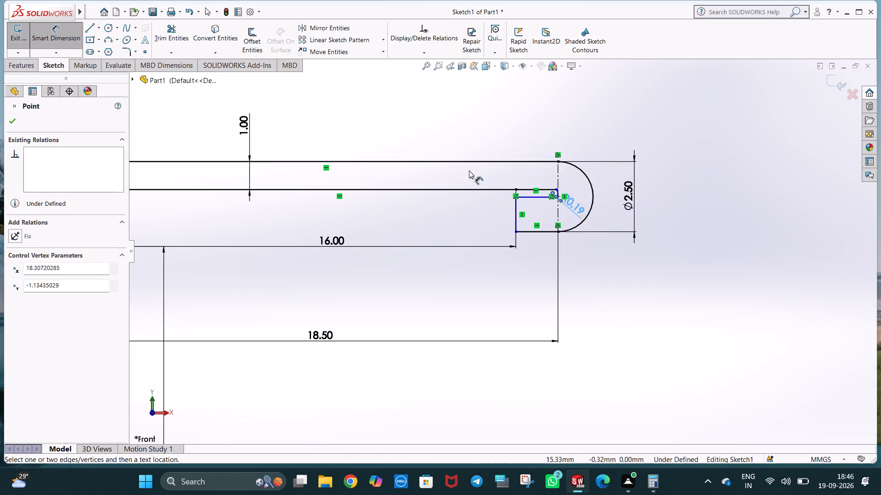
scroll(469, 170, up, 2)
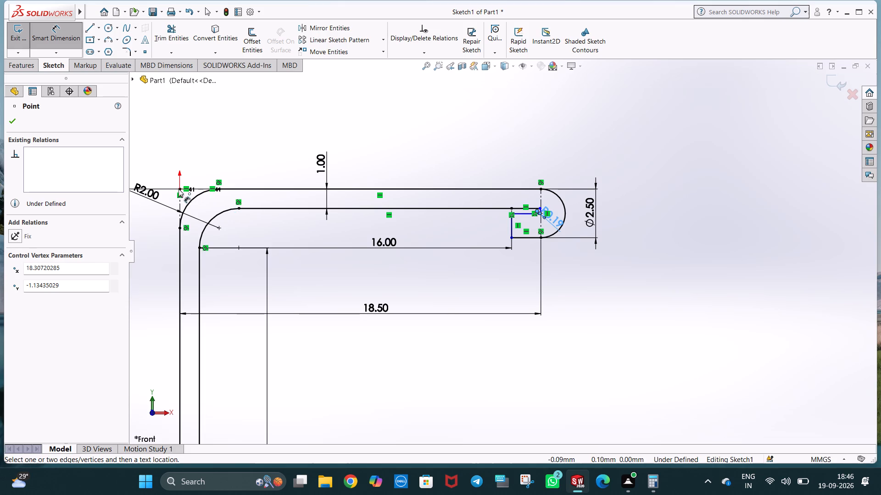
click(179, 187)
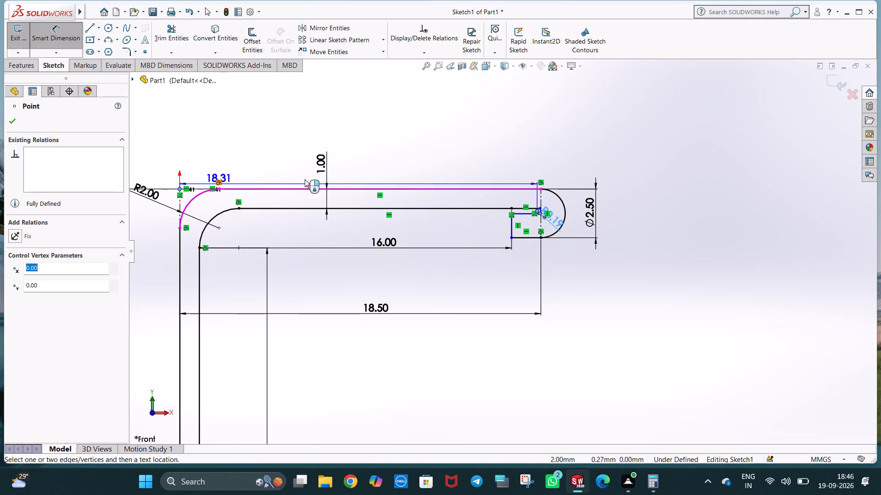
click(360, 143)
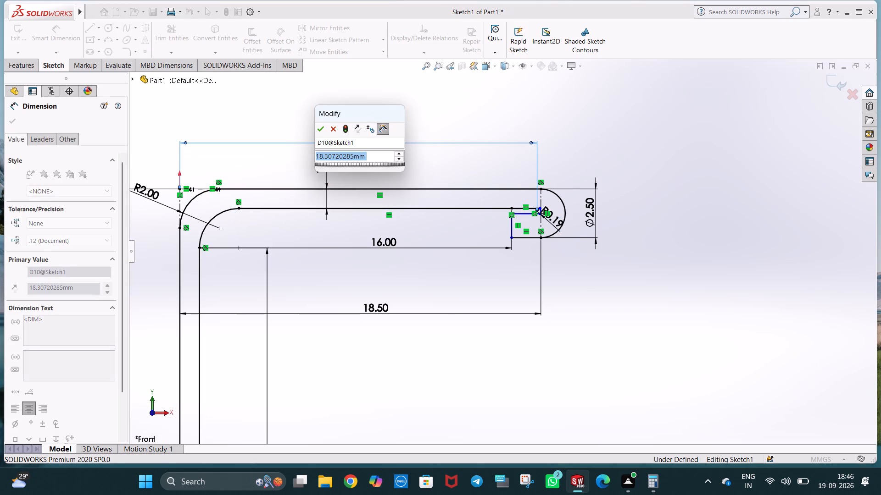
click(319, 131)
click(558, 260)
Dimension the length of the short vertical end line of the folded-back hook, keeping its drawn value.
scroll(527, 240, down, 3)
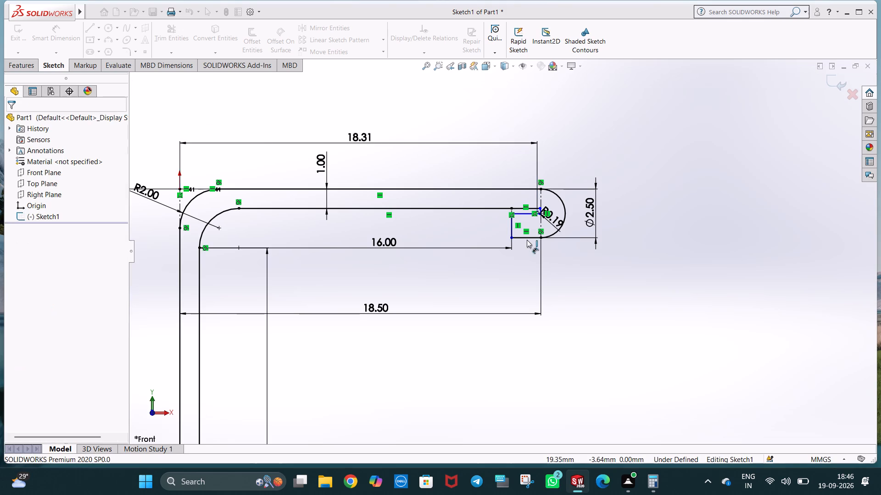
scroll(513, 239, down, 2)
click(505, 224)
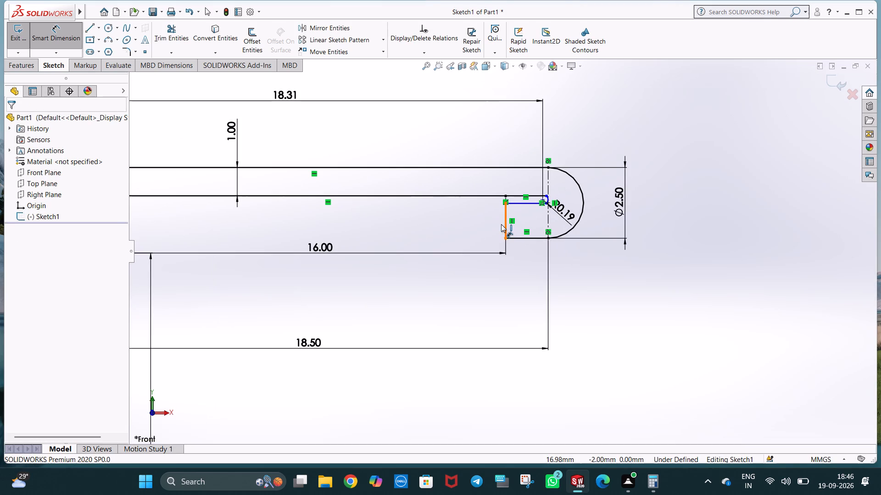
click(488, 220)
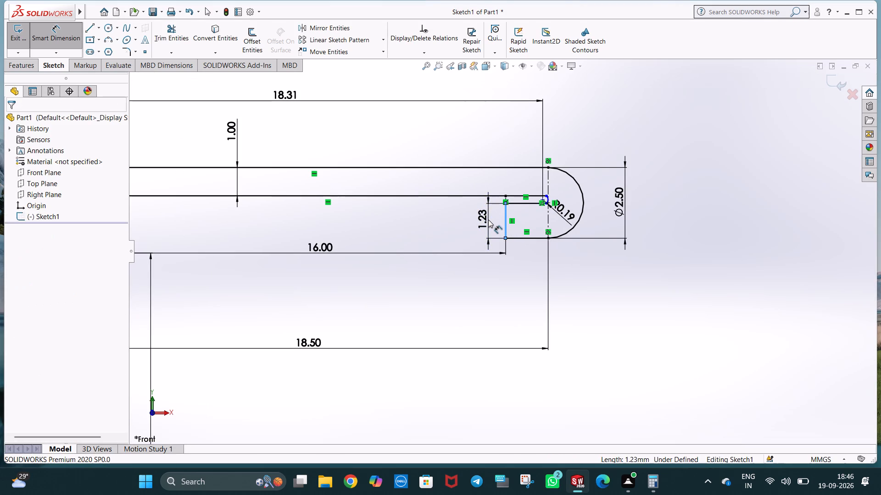
click(451, 208)
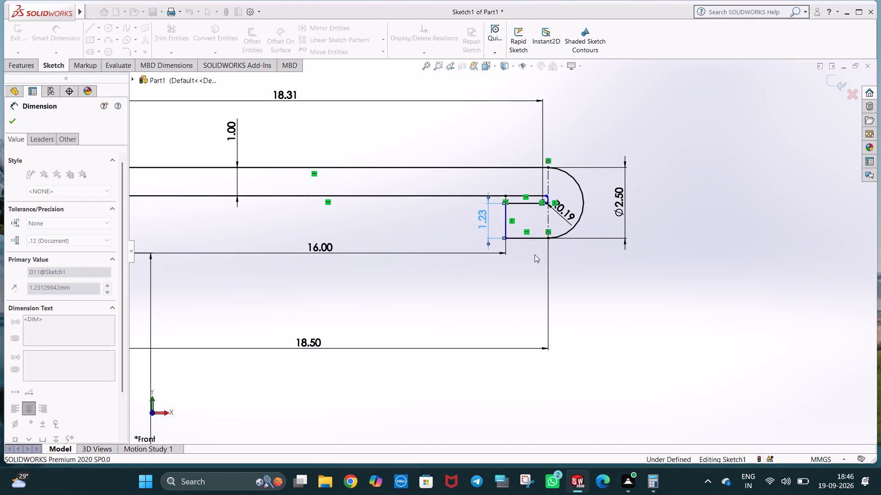
Dimension the distance between the large end arc's centre point and the small inner arc's centre point, keeping its drawn value.
click(588, 265)
scroll(533, 230, down, 4)
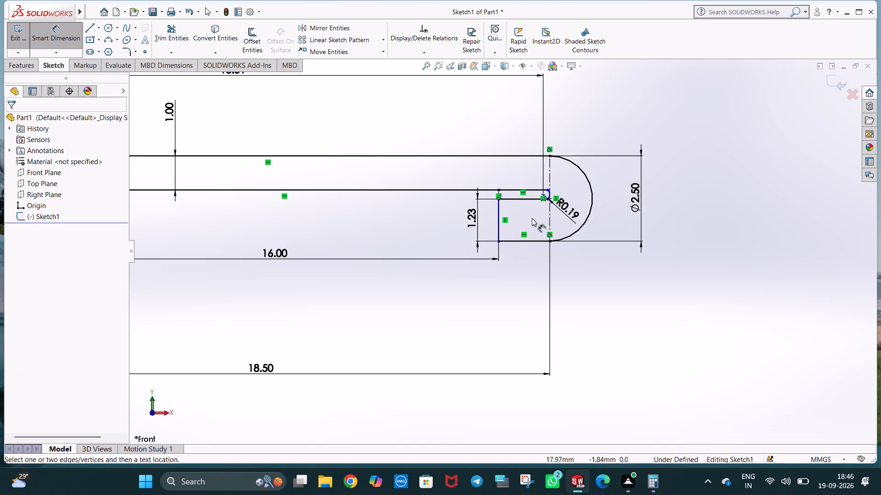
scroll(532, 218, down, 5)
scroll(557, 190, down, 1)
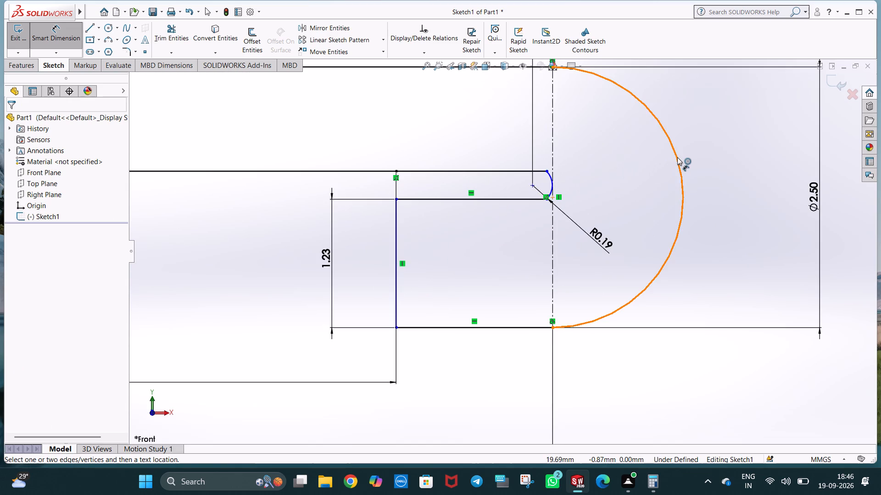
click(552, 198)
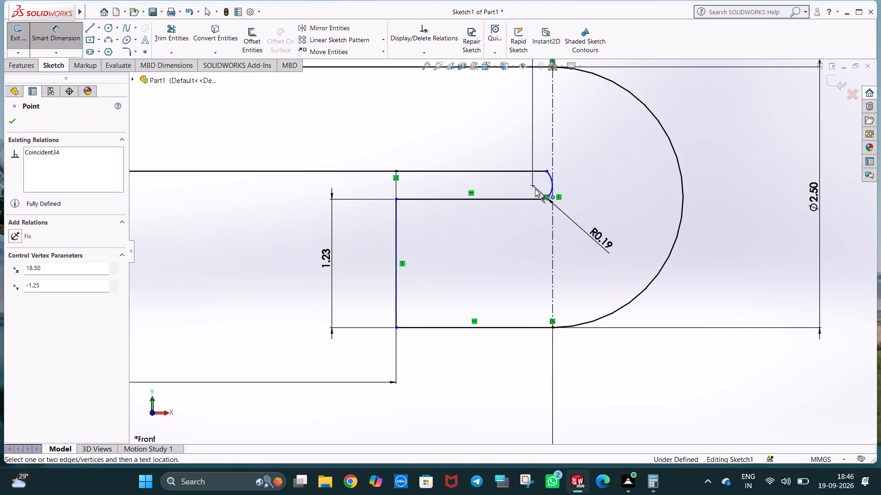
click(532, 186)
click(582, 175)
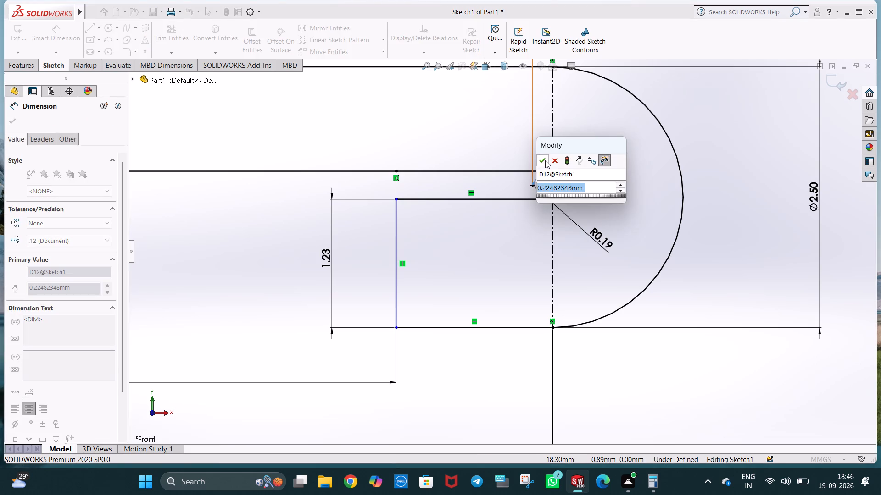
click(545, 160)
click(458, 235)
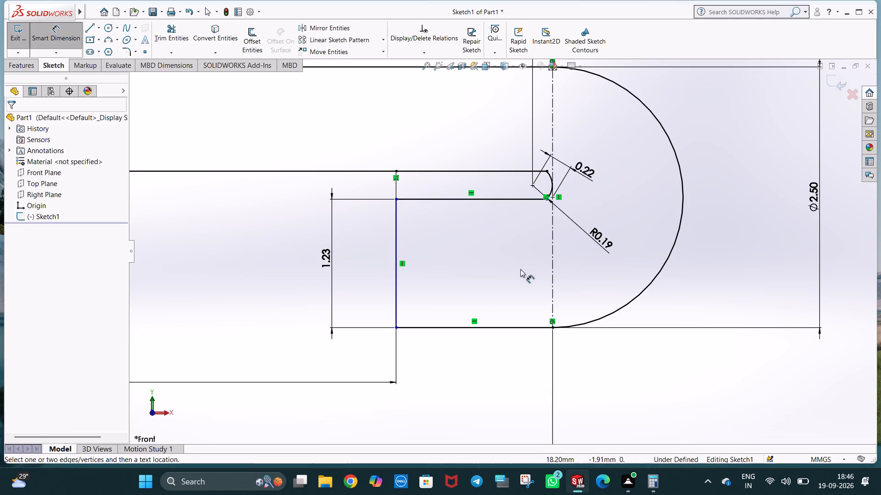
scroll(520, 269, up, 1)
key(Escape)
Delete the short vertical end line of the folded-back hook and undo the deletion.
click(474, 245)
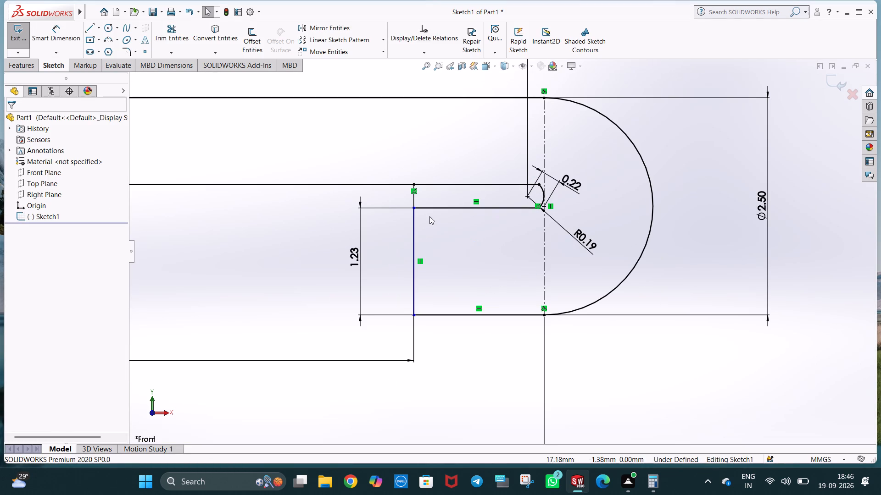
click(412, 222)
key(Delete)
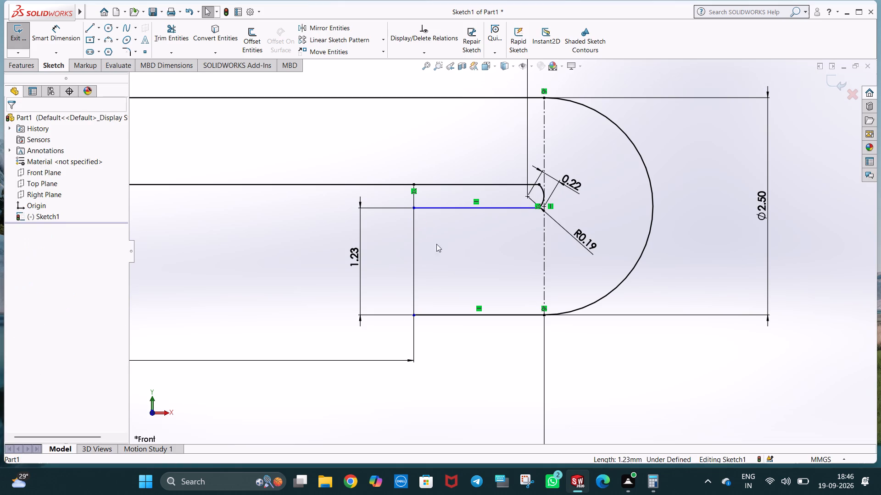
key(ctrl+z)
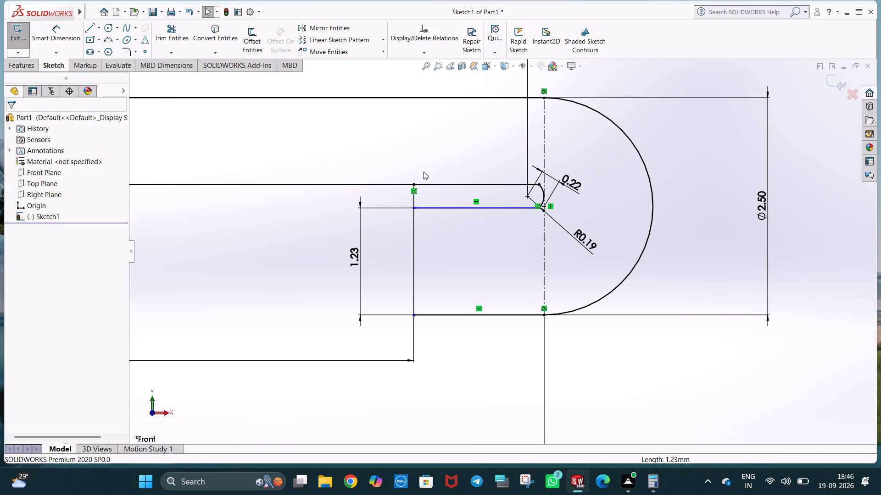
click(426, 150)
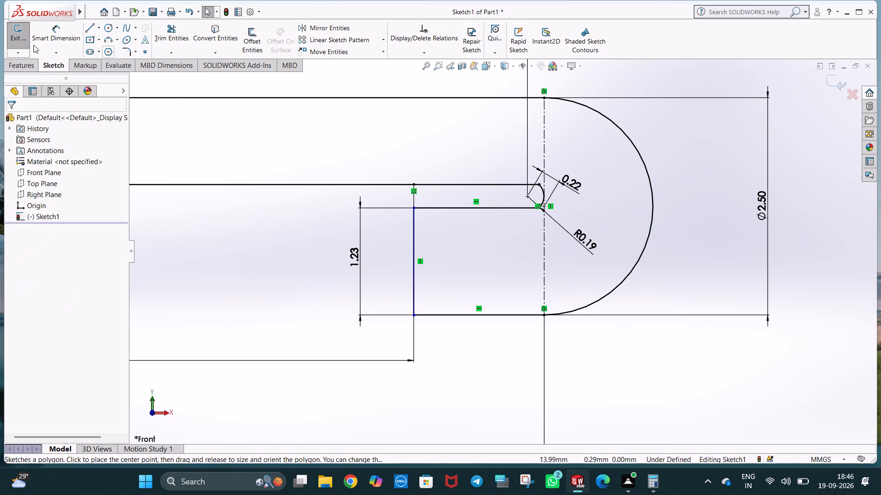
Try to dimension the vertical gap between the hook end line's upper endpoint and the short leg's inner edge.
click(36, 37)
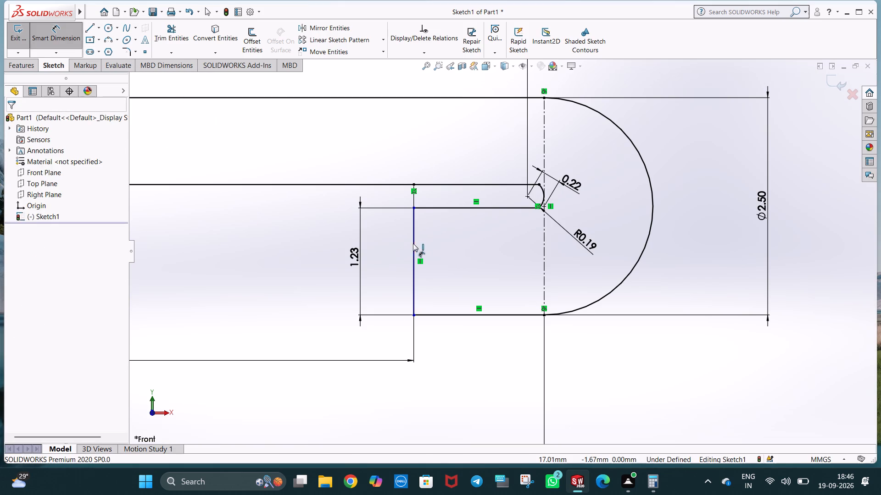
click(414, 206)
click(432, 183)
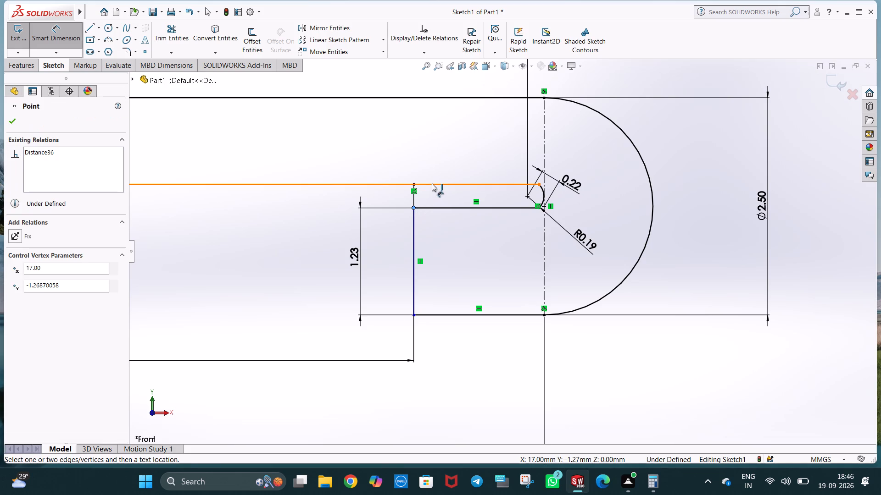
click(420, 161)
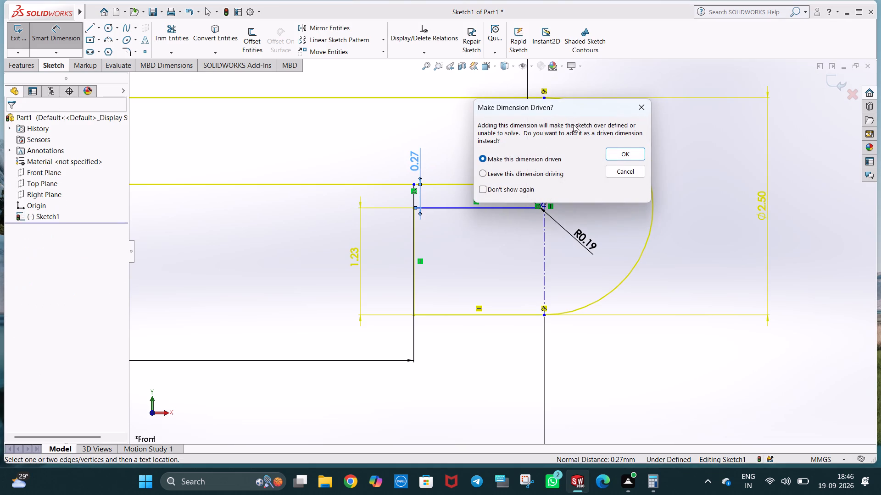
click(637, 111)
Dimension the horizontal distance from the inner bend's tangent point to the hook end line's lower endpoint, keeping its drawn value.
scroll(397, 240, up, 7)
scroll(260, 287, down, 1)
scroll(263, 281, up, 2)
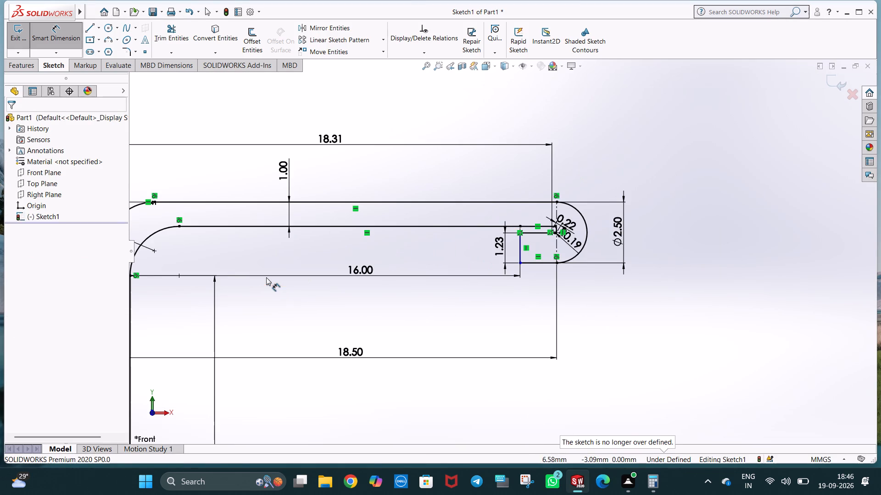
click(178, 225)
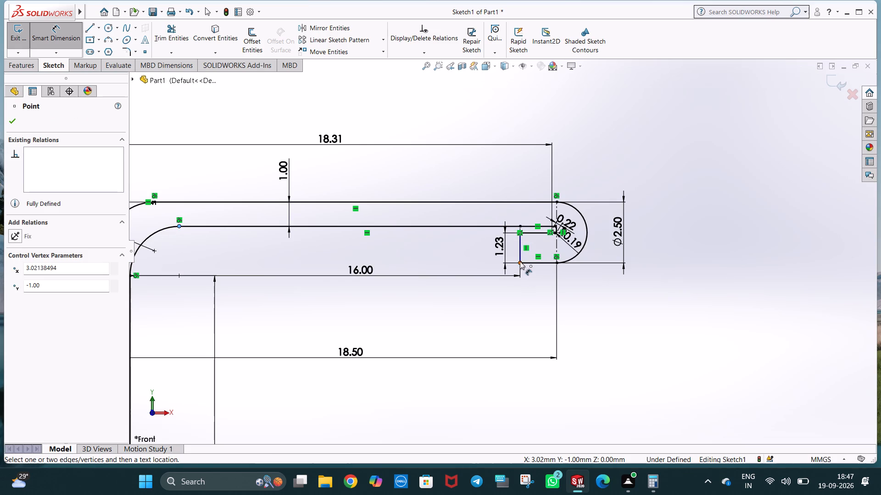
click(519, 261)
click(338, 318)
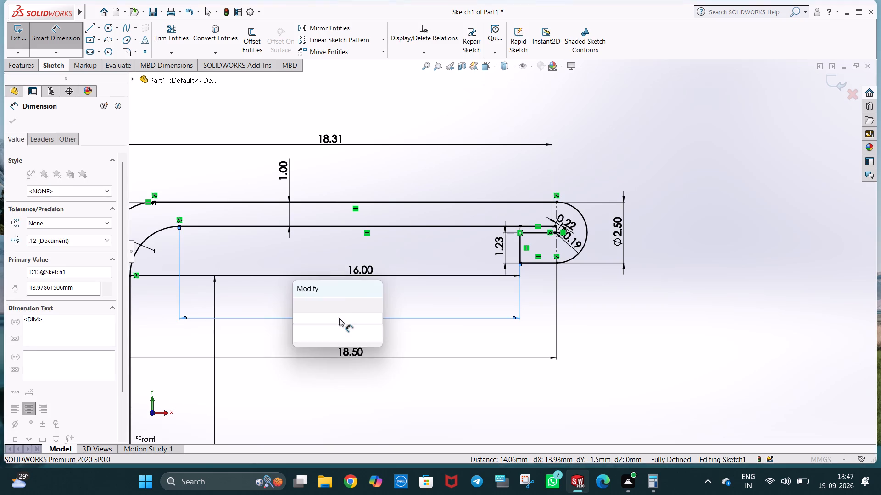
click(299, 299)
click(664, 287)
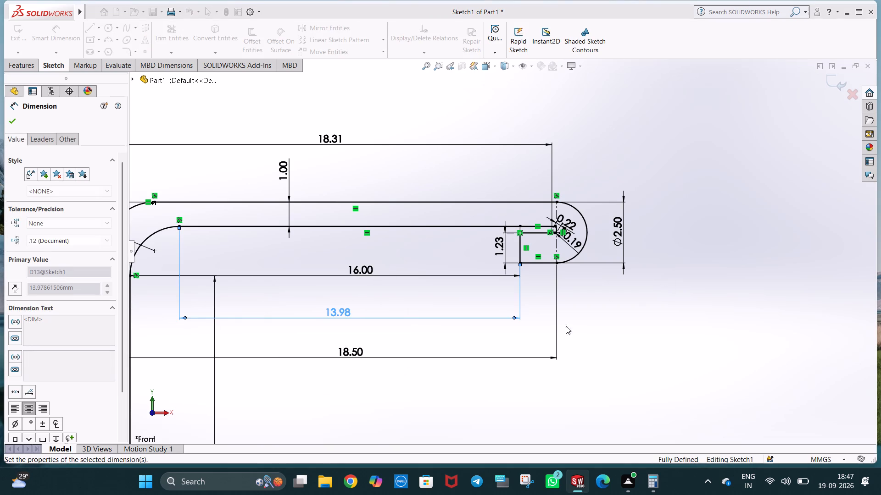
Extrude the L-bracket profile 24 mm as a boss, using the Mid Plane end condition.
scroll(519, 364, up, 8)
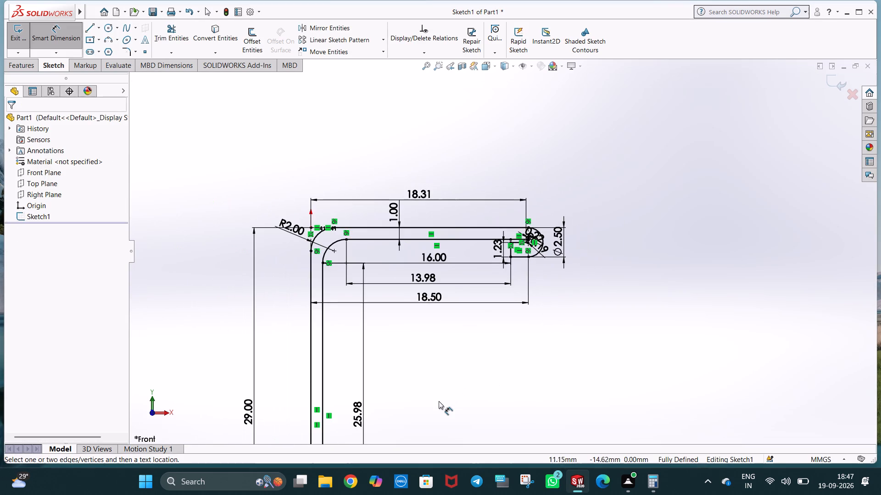
scroll(436, 396, up, 4)
scroll(435, 377, down, 2)
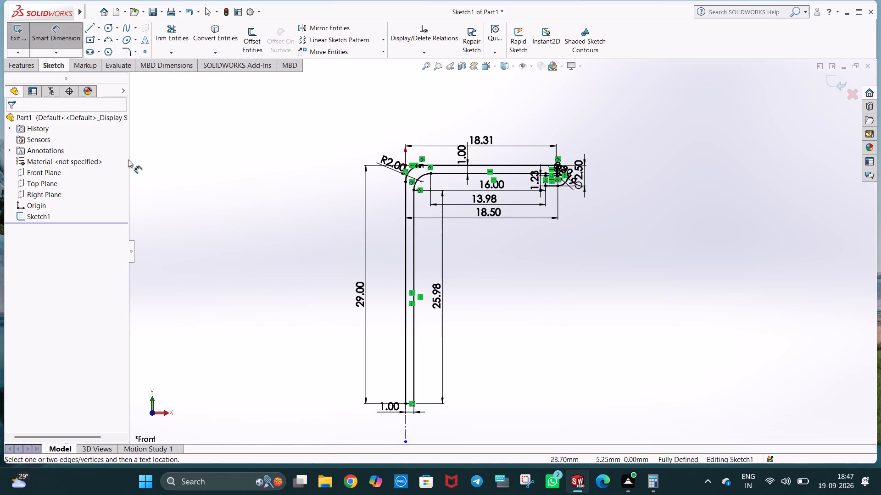
click(29, 70)
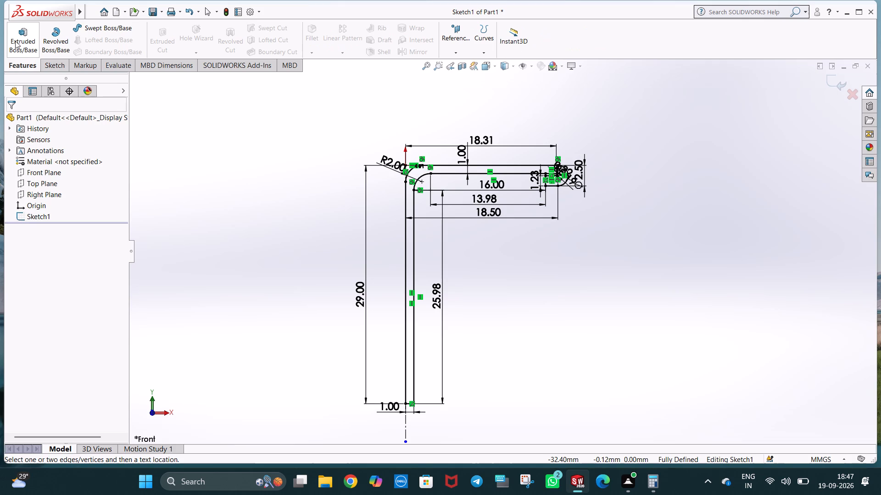
click(17, 41)
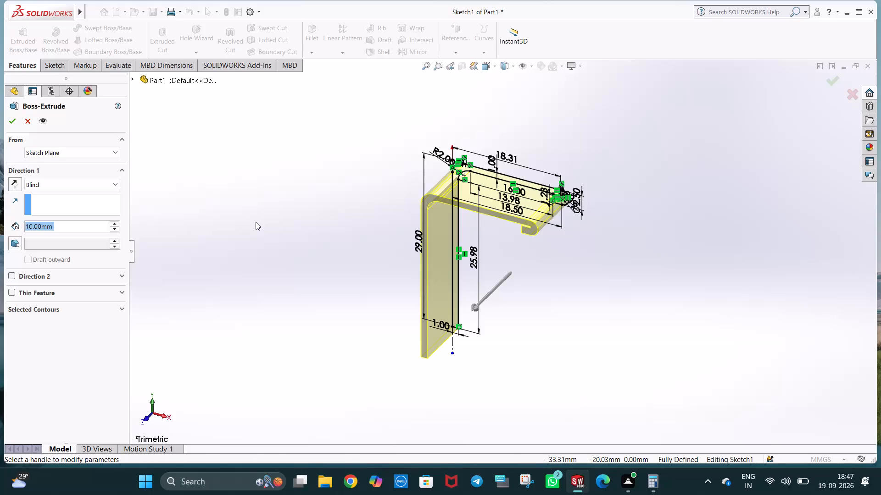
text(24)
key(Return)
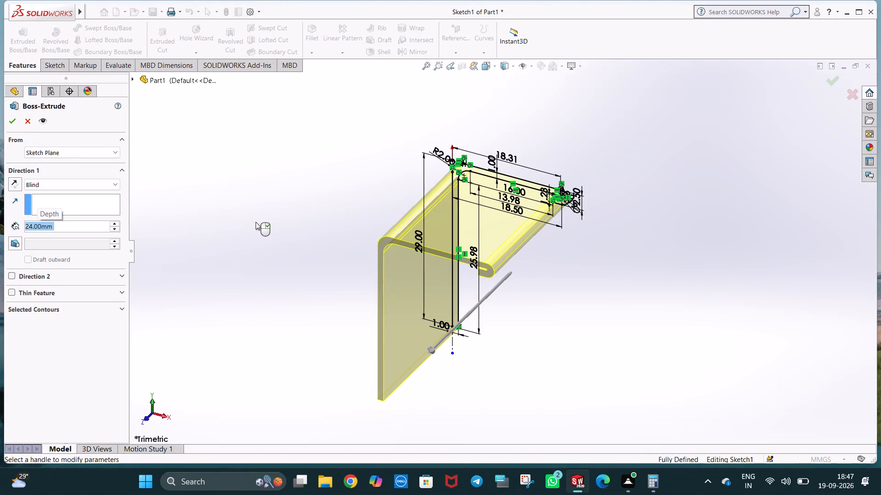
middle_drag(299, 240, 269, 266)
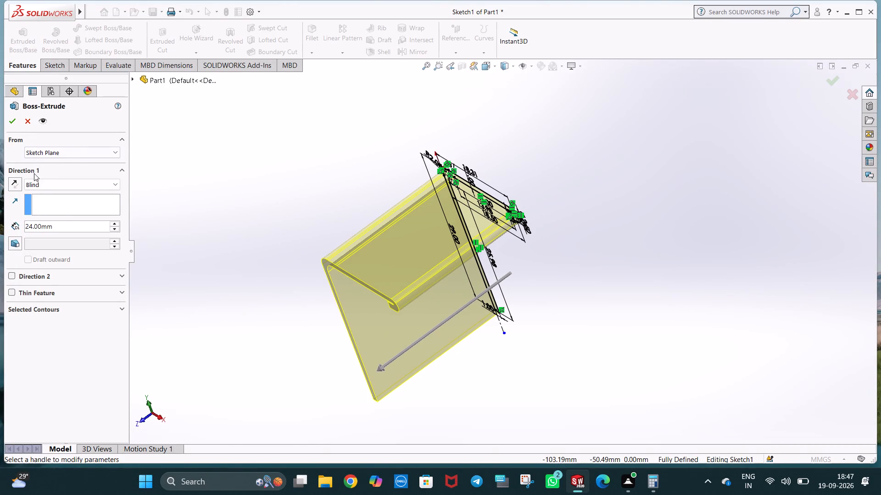
click(39, 185)
click(61, 231)
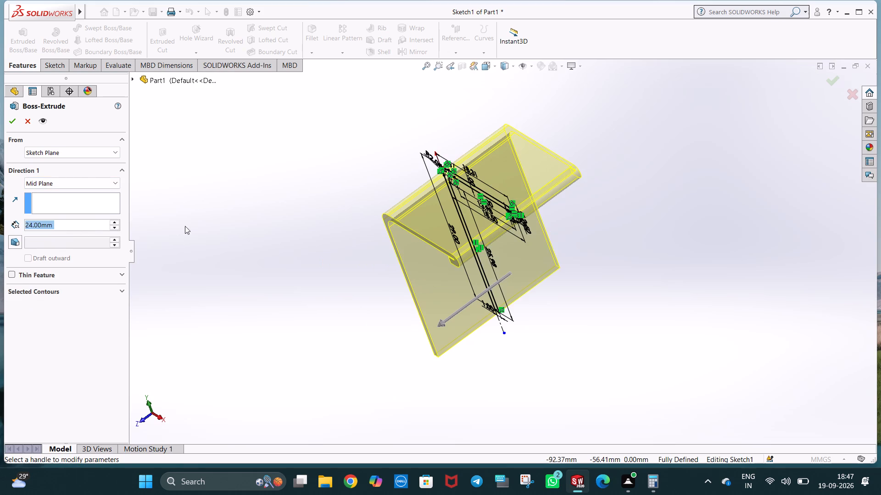
click(12, 125)
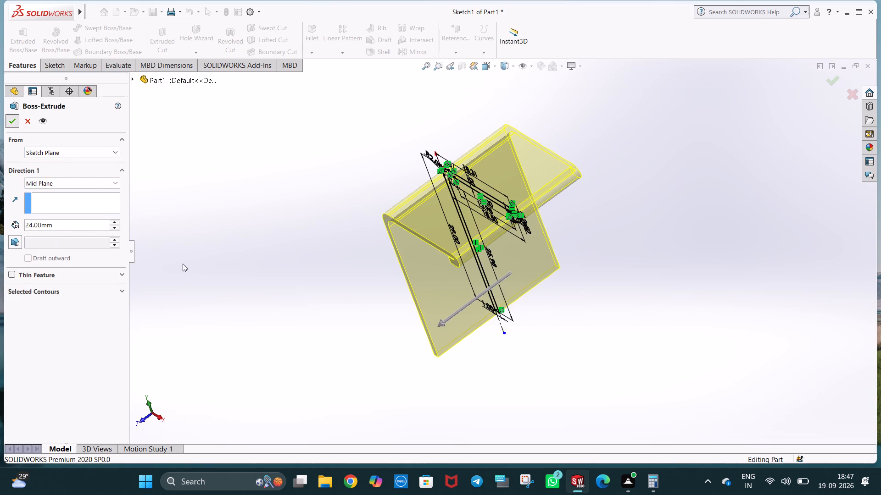
Examine the extruded bracket from several sides, including its hook end, bend and both legs.
middle_drag(192, 261, 194, 178)
middle_drag(312, 276, 312, 246)
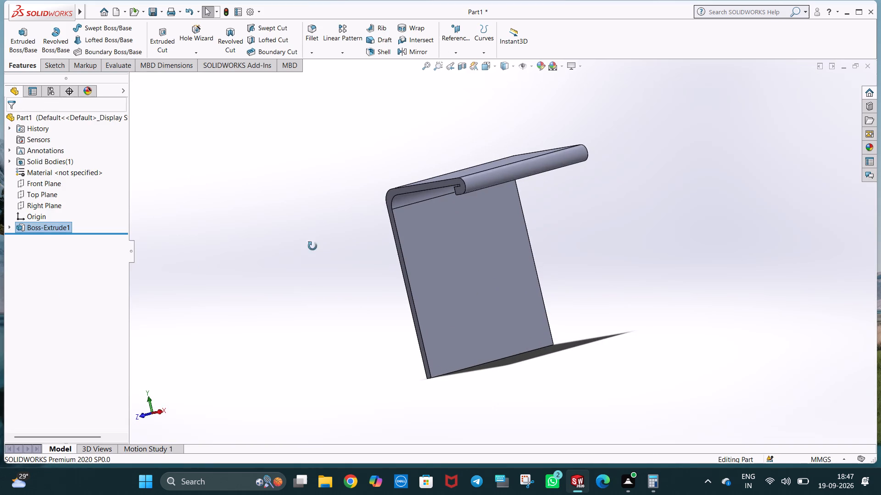
middle_drag(312, 246, 305, 197)
middle_drag(327, 300, 325, 225)
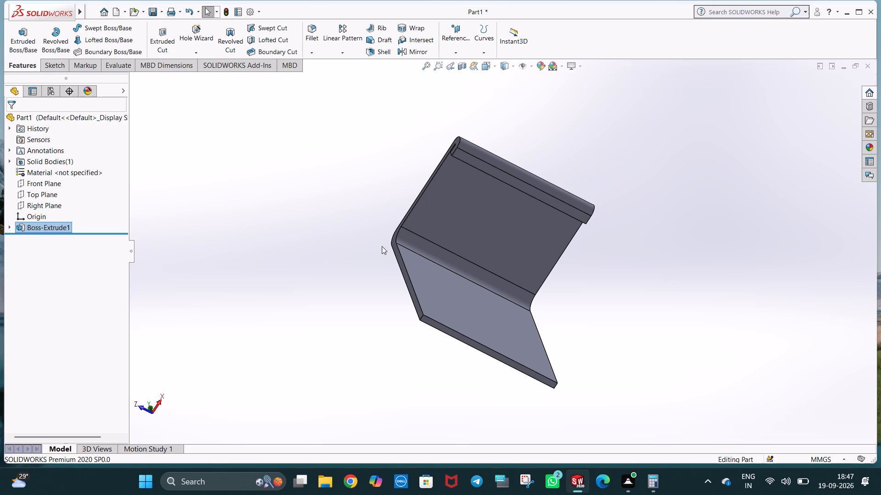
middle_drag(382, 246, 398, 246)
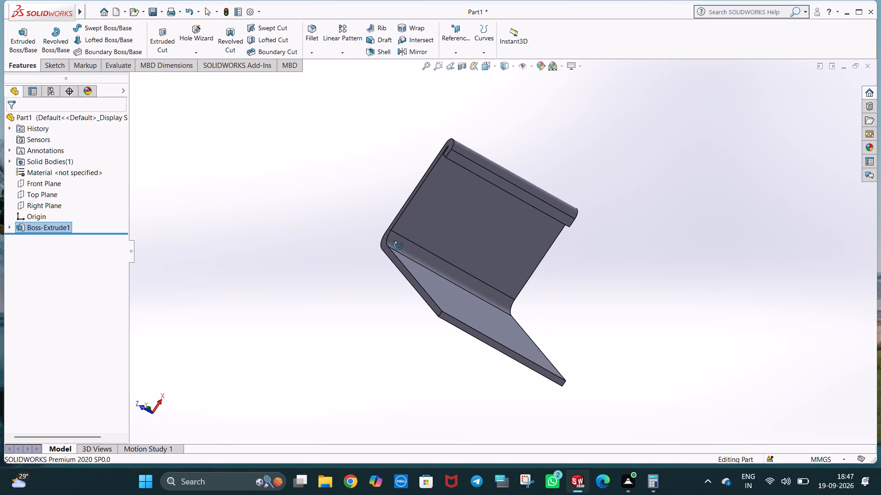
middle_drag(398, 246, 510, 265)
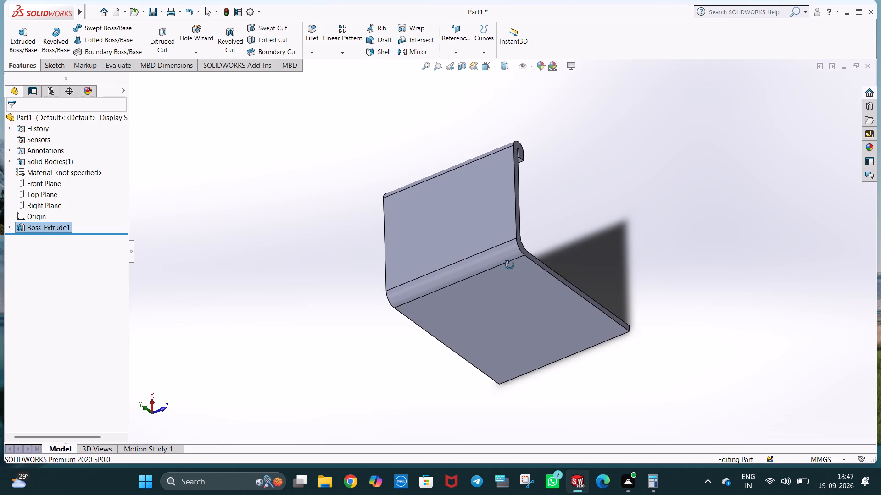
middle_drag(510, 265, 389, 193)
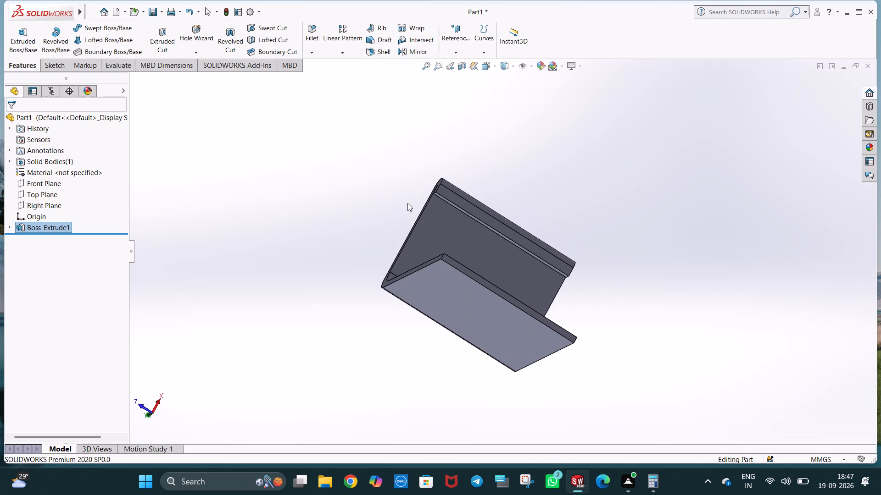
middle_drag(541, 270, 497, 306)
middle_drag(417, 171, 440, 154)
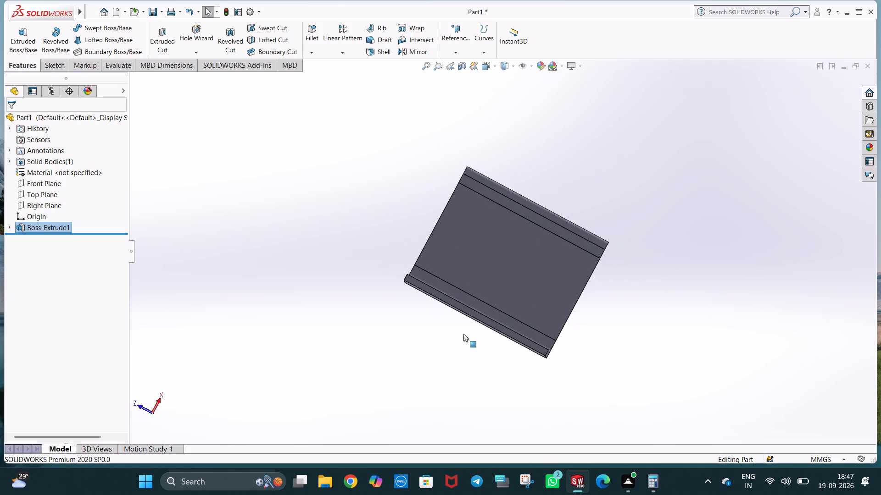
Open a new sketch on the flat inner face of the short leg, between the bend and the hook.
middle_drag(467, 367, 375, 334)
middle_drag(501, 199, 565, 247)
click(525, 258)
click(562, 234)
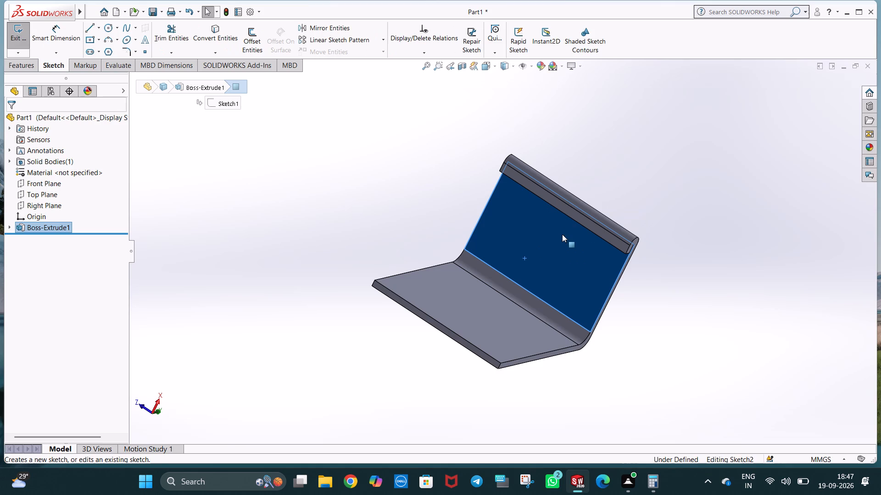
key(ctrl+8)
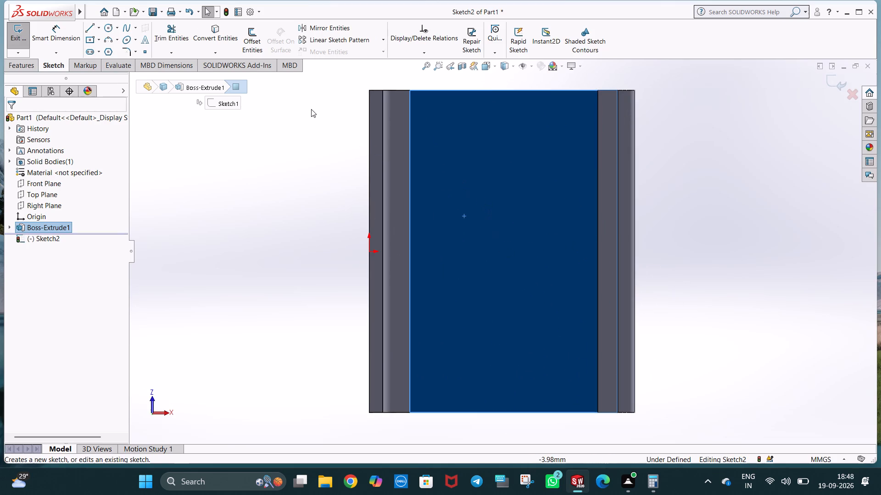
key(Escape)
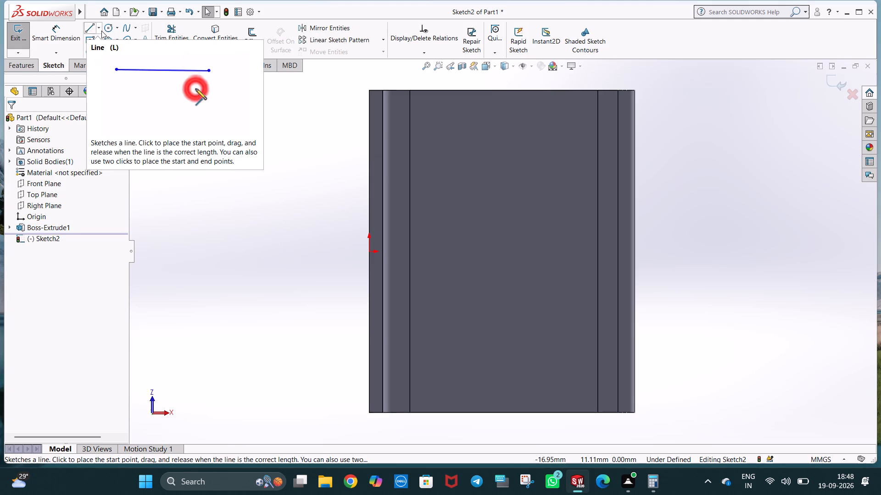
Draw a centerline about 6.8 mm along the face's lower edge from the origin-side corner, continuing with a 24 mm vertical centerline to the opposite edge.
click(101, 27)
click(112, 48)
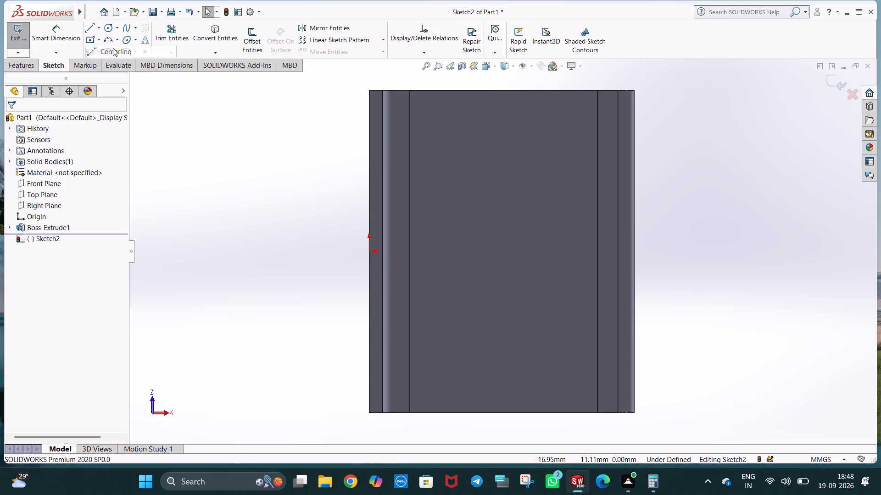
scroll(398, 346, up, 1)
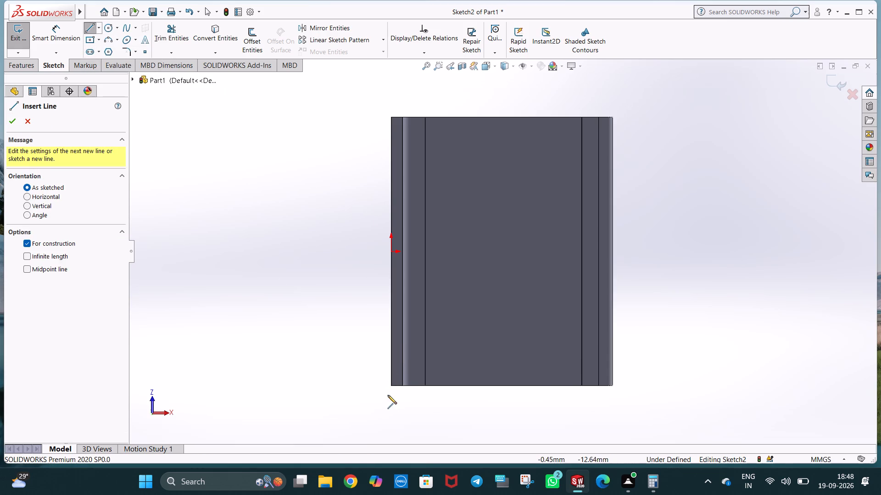
click(391, 385)
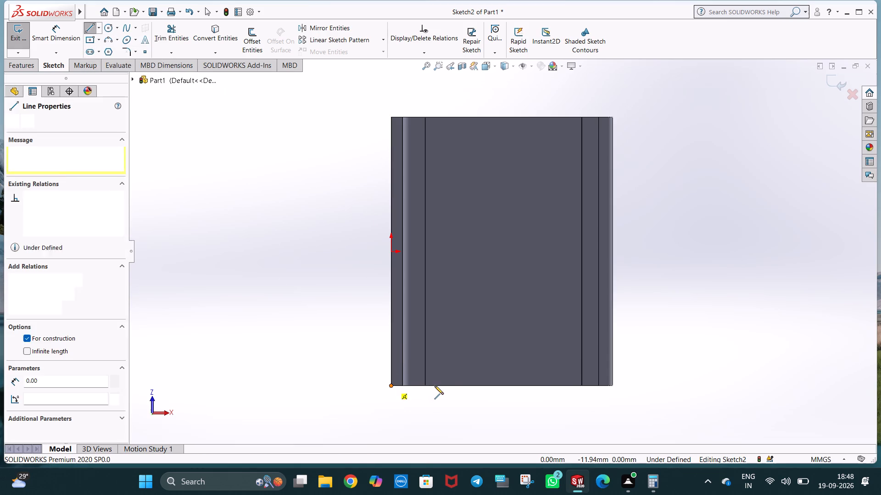
click(467, 385)
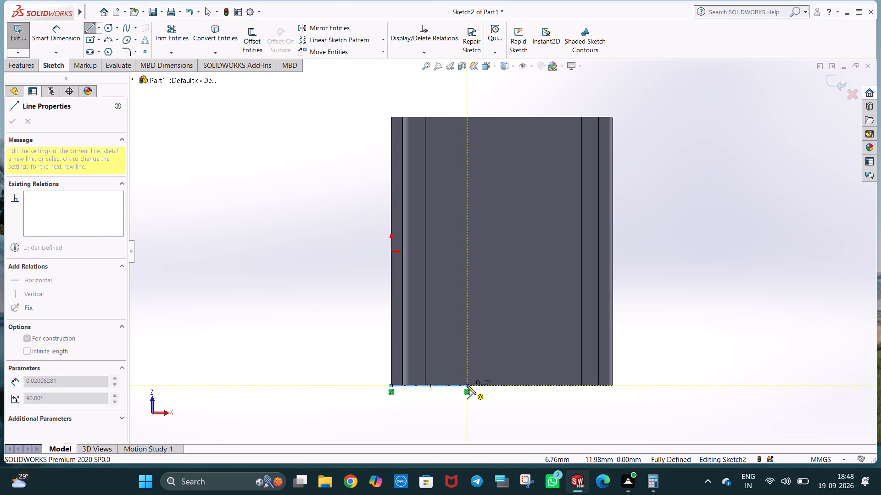
key(6)
key(Return)
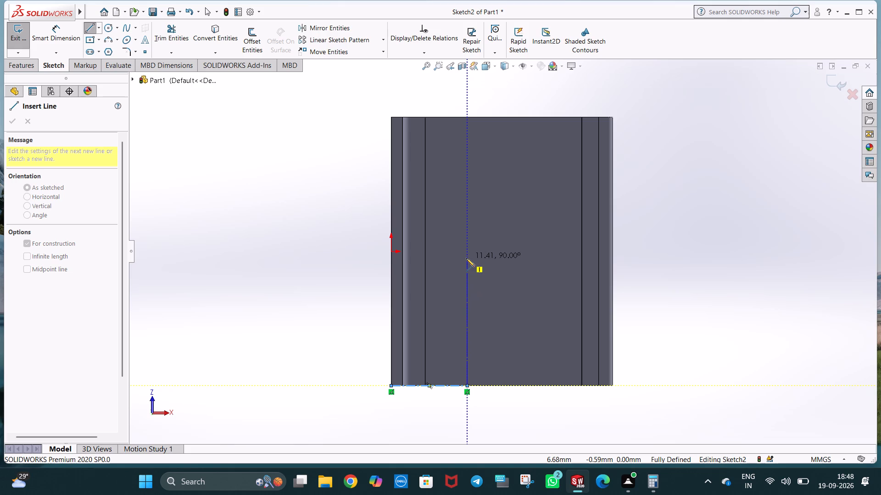
click(467, 118)
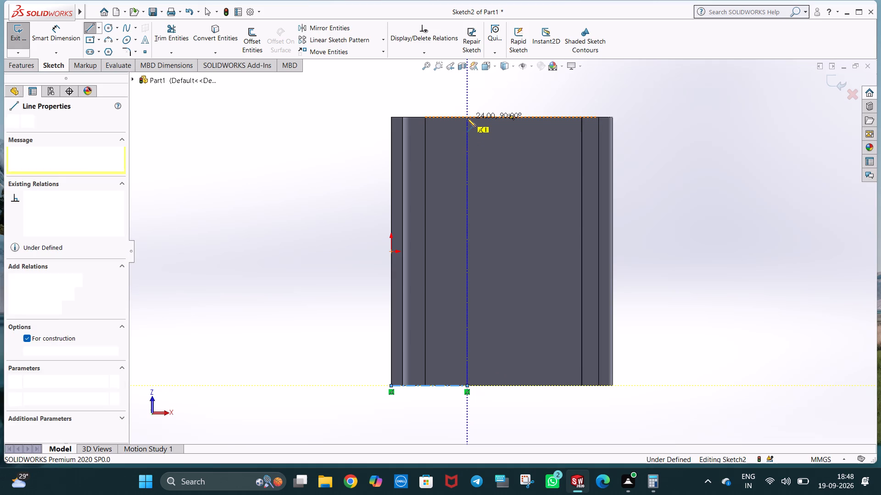
key(Escape)
key(Escape)
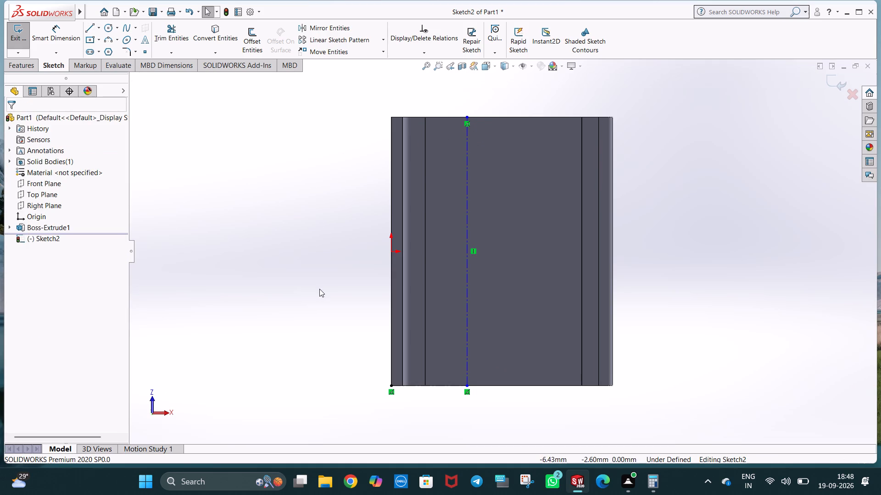
Draw a 10 mm centerline along the lower edge from the first vertical centerline's foot, continuing with a 24 mm vertical centerline to the opposite edge.
click(100, 27)
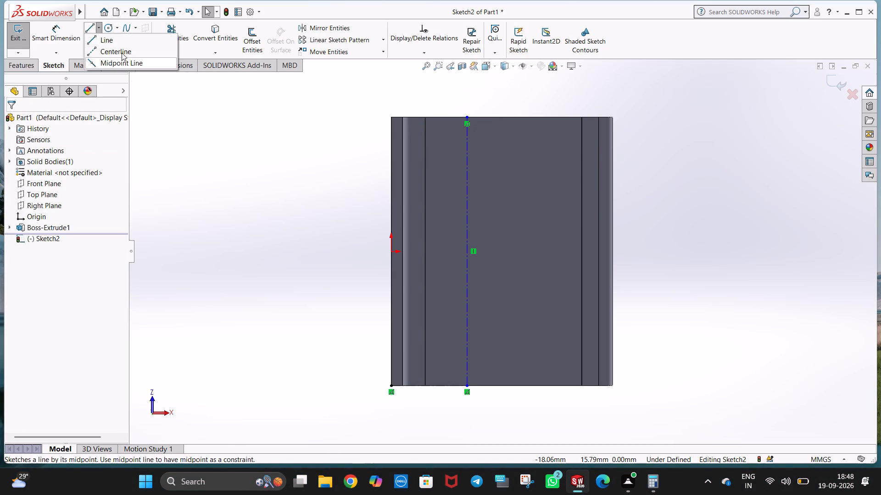
click(123, 50)
click(467, 386)
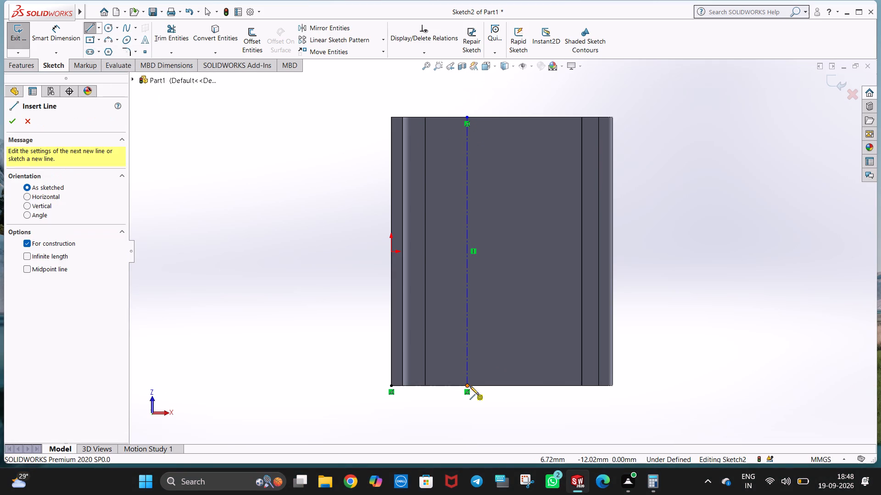
click(575, 384)
text(10)
key(Return)
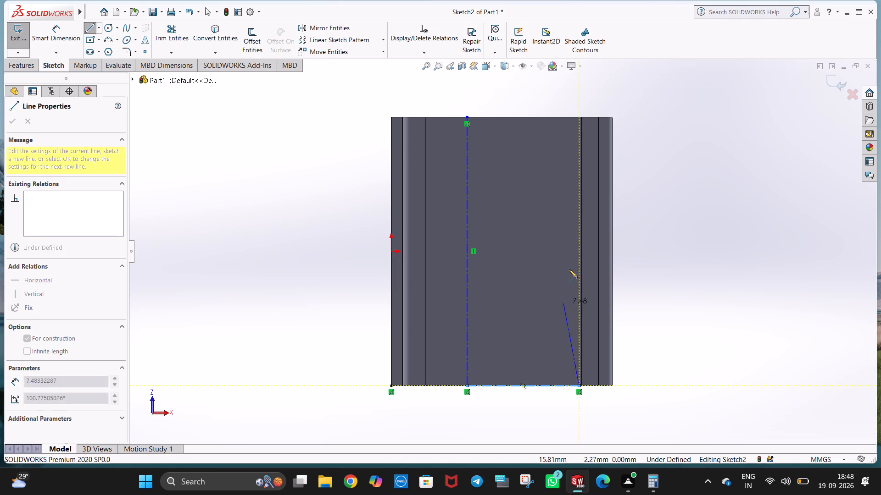
click(579, 116)
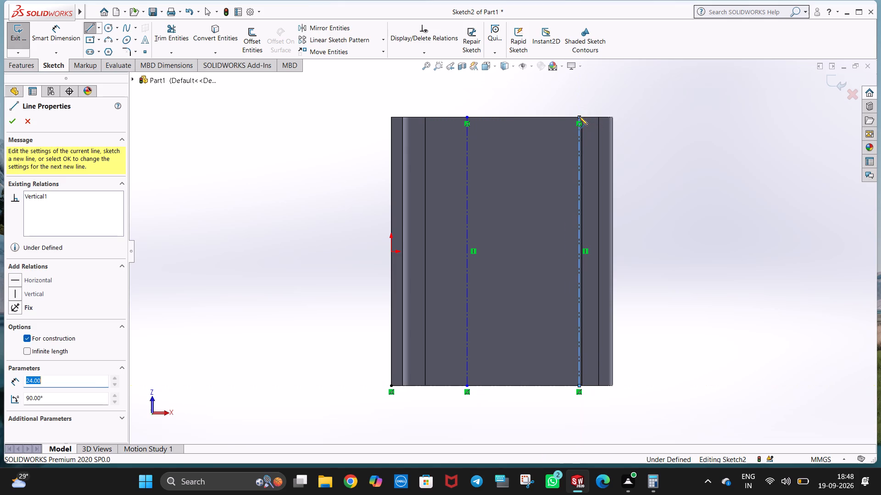
key(Escape)
key(Escape)
click(680, 202)
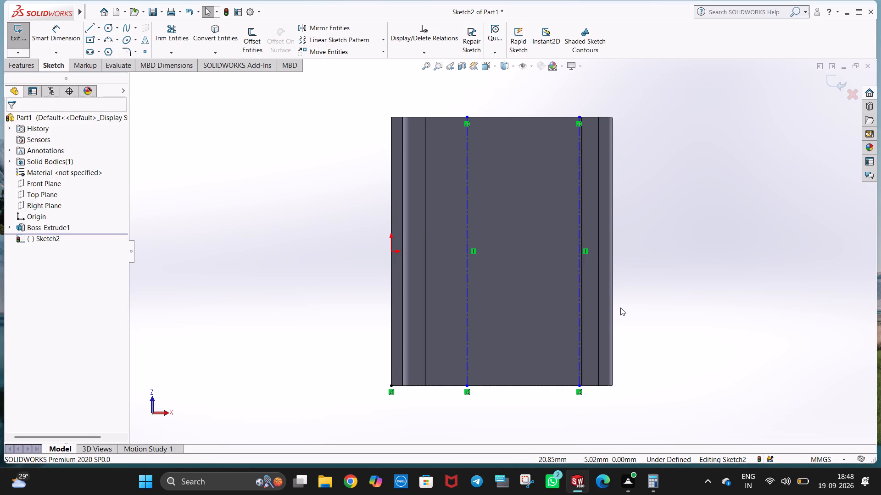
From the first vertical centerline's midpoint, draw a solid line 6 mm up along it and a 10 mm horizontal line to the second centerline.
scroll(575, 316, down, 1)
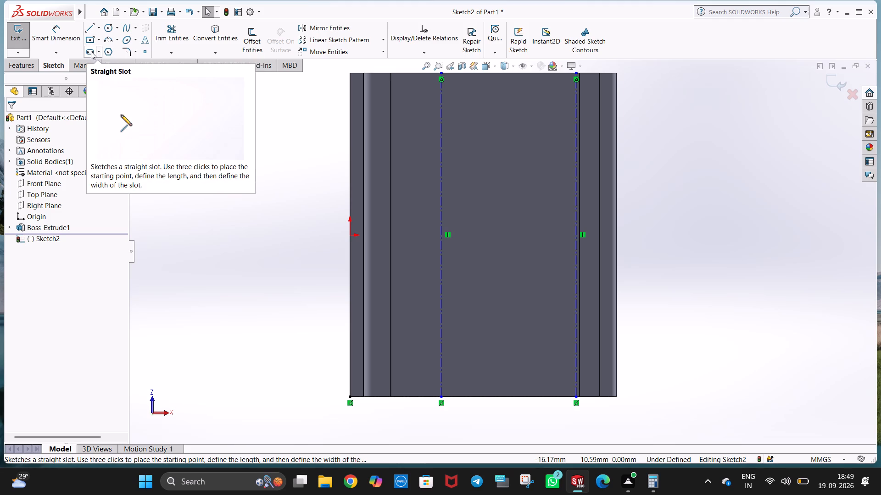
click(89, 29)
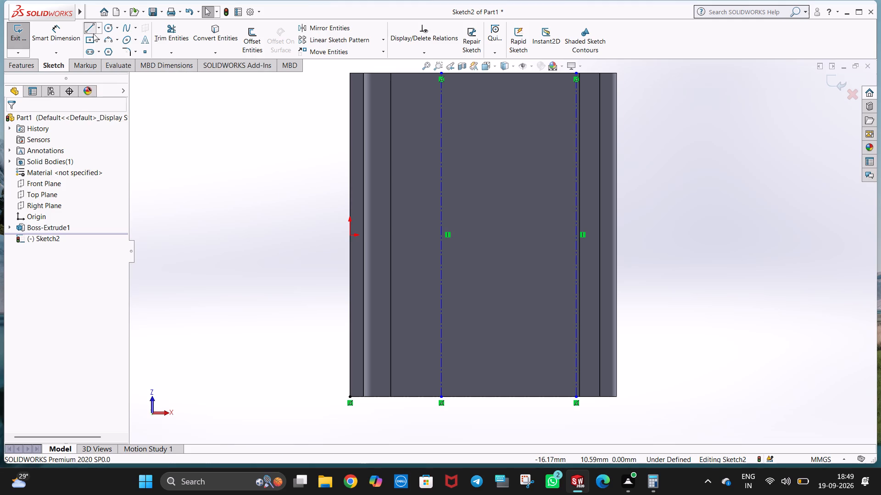
click(440, 234)
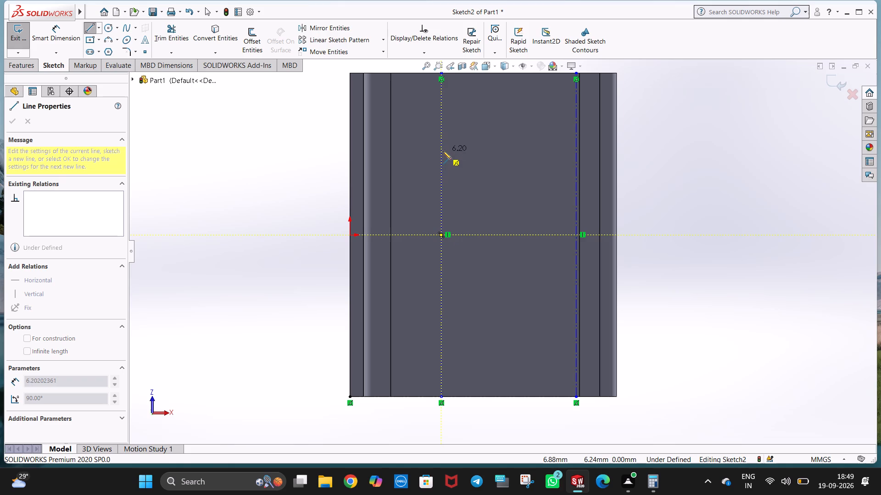
click(443, 151)
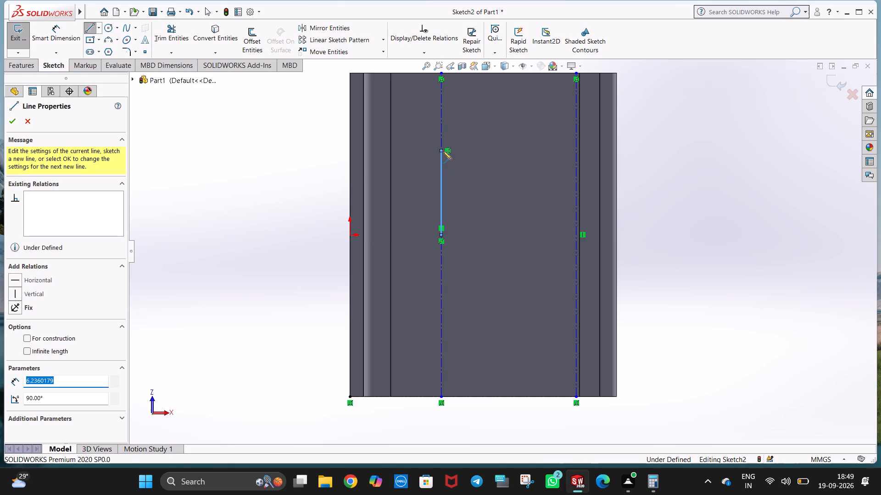
key(6)
key(Return)
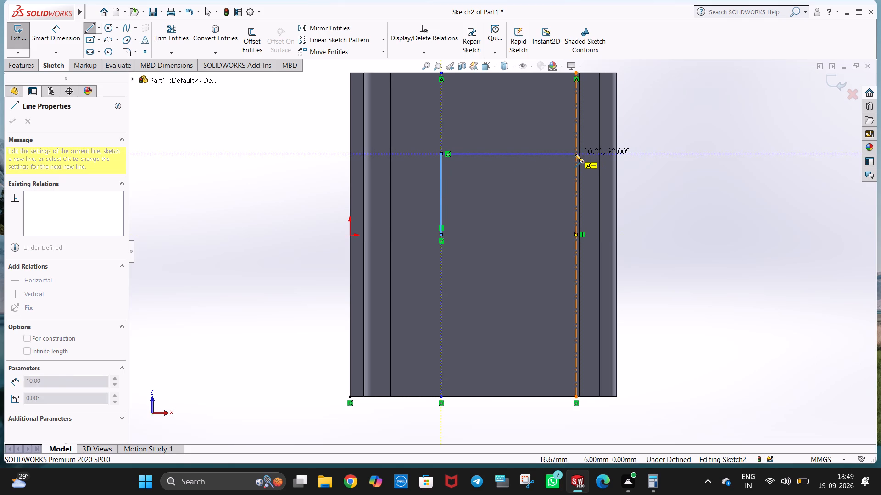
scroll(577, 159, down, 3)
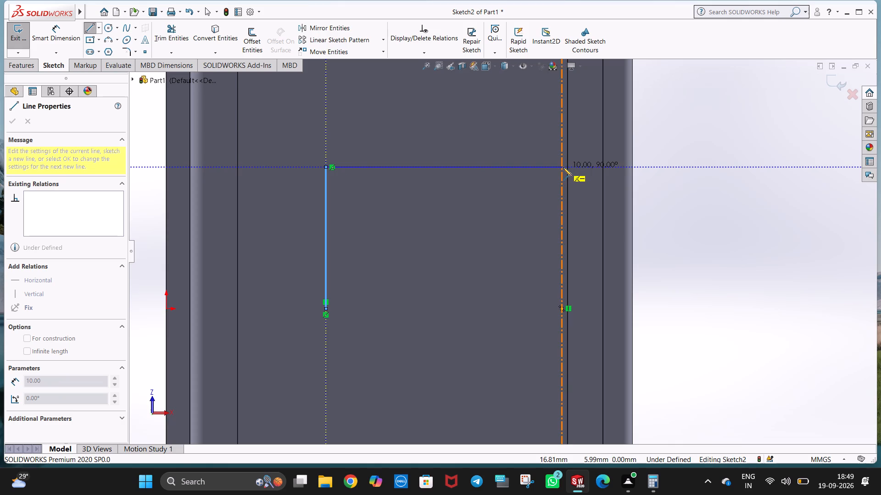
click(561, 167)
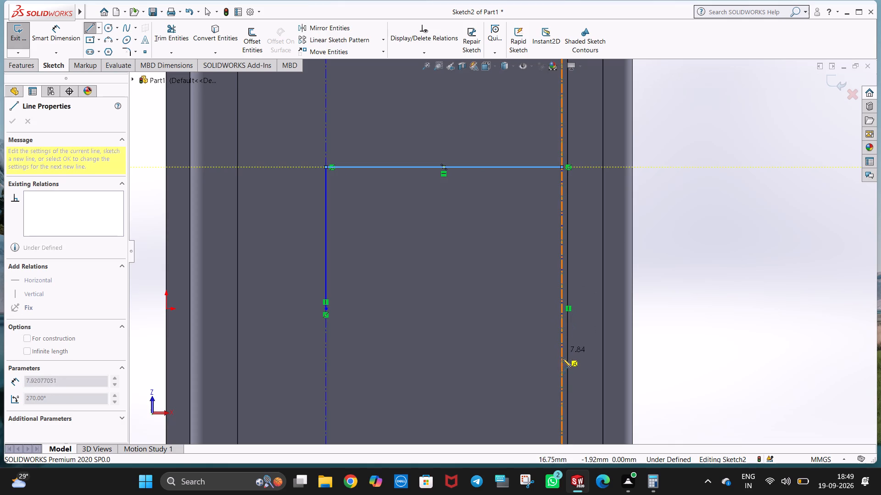
Complete the 10 x 12 mm rectangle with a 12 mm line down the second centerline, a horizontal line back, and a 6 mm closing line.
scroll(564, 363, up, 6)
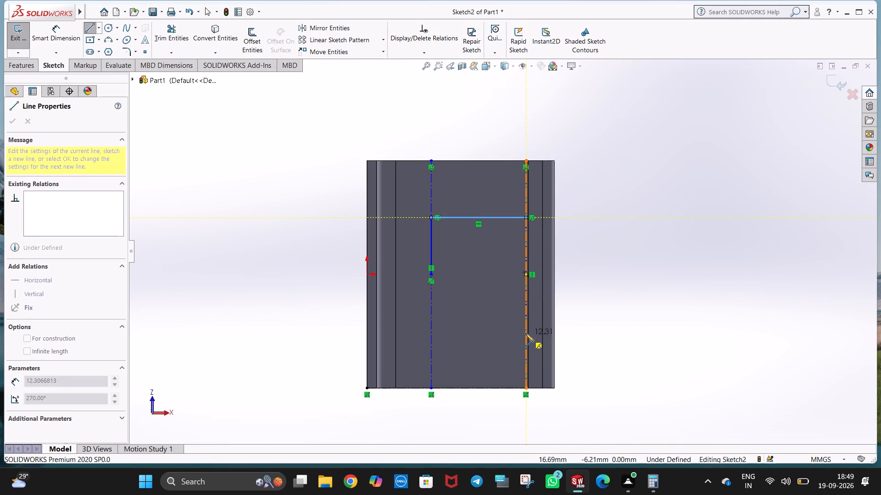
click(525, 333)
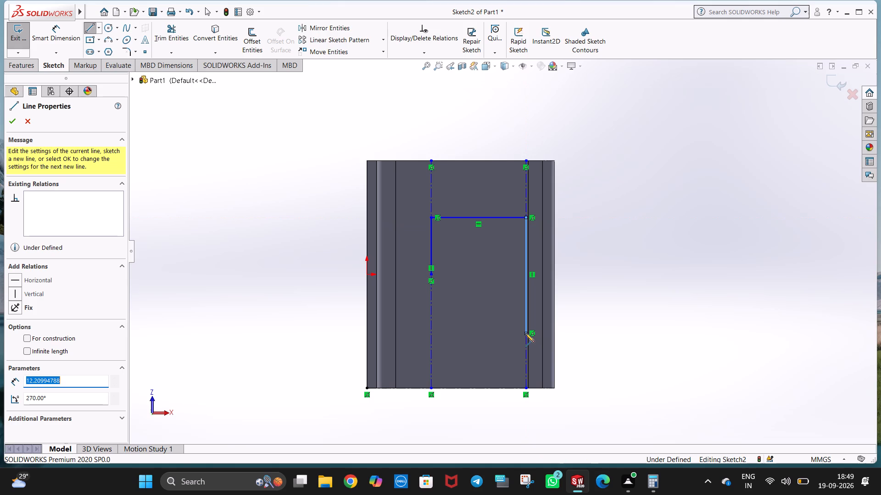
text(12)
key(Return)
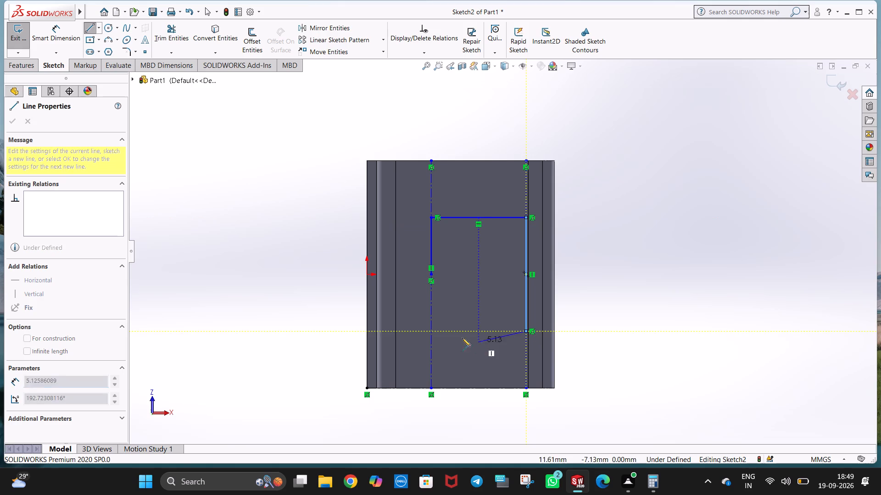
scroll(431, 331, down, 5)
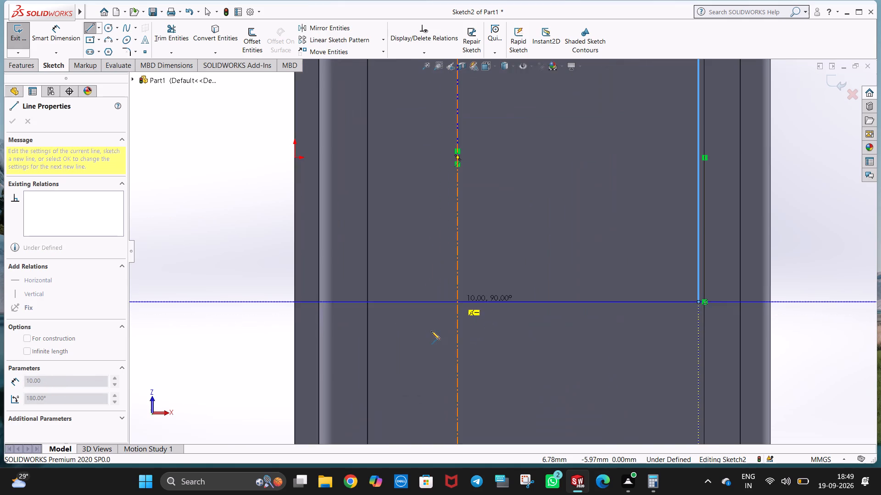
click(457, 301)
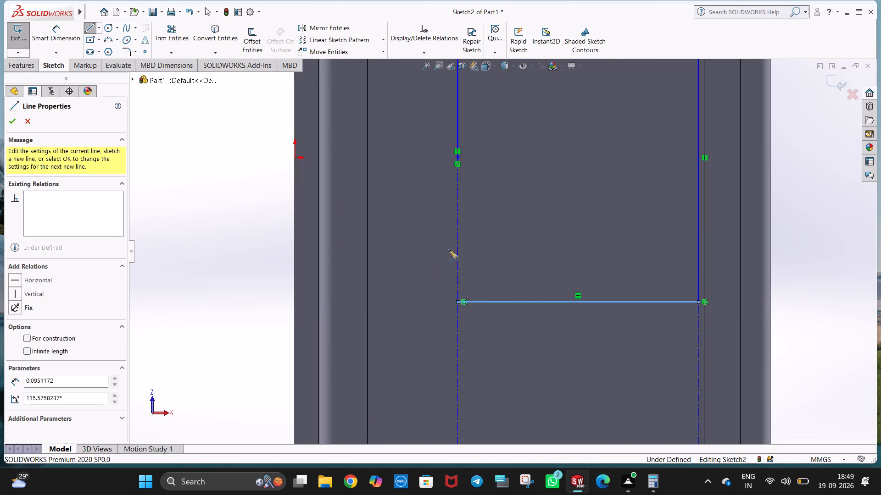
click(457, 157)
key(Escape)
scroll(475, 177, up, 2)
key(Escape)
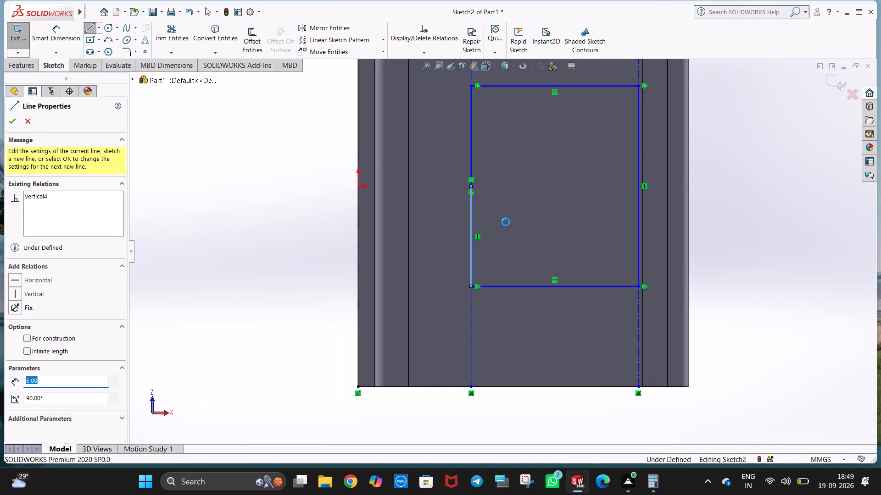
key(Escape)
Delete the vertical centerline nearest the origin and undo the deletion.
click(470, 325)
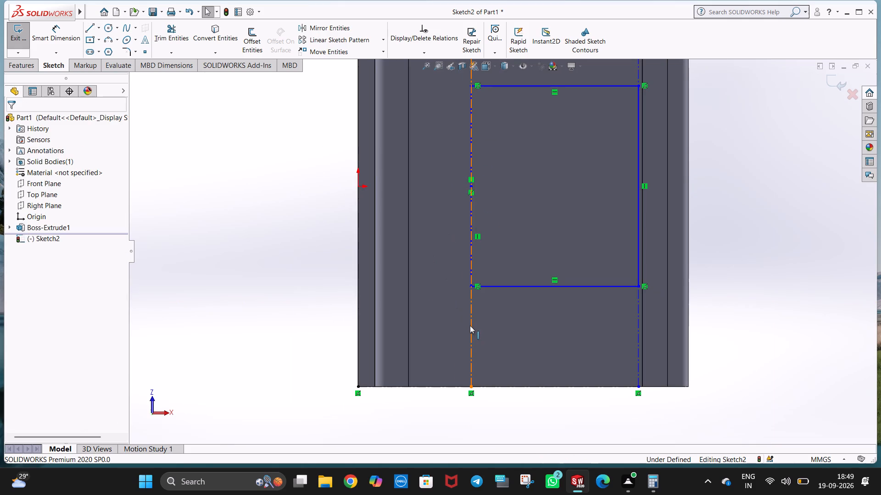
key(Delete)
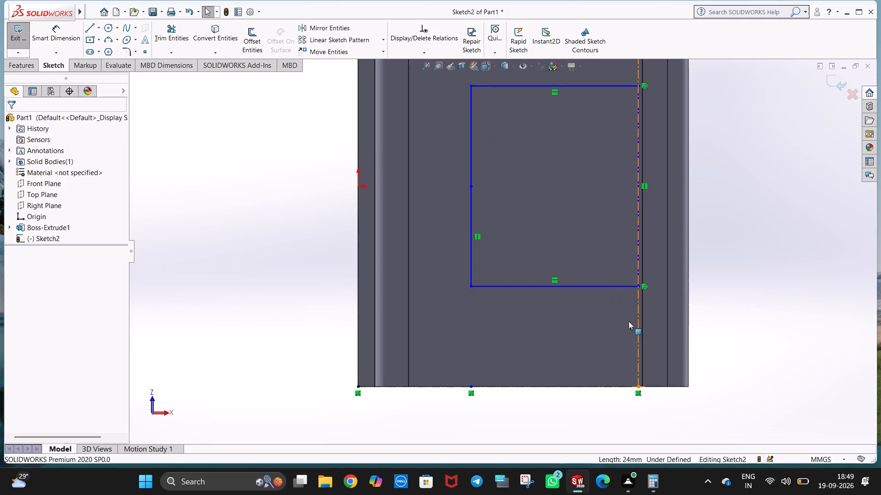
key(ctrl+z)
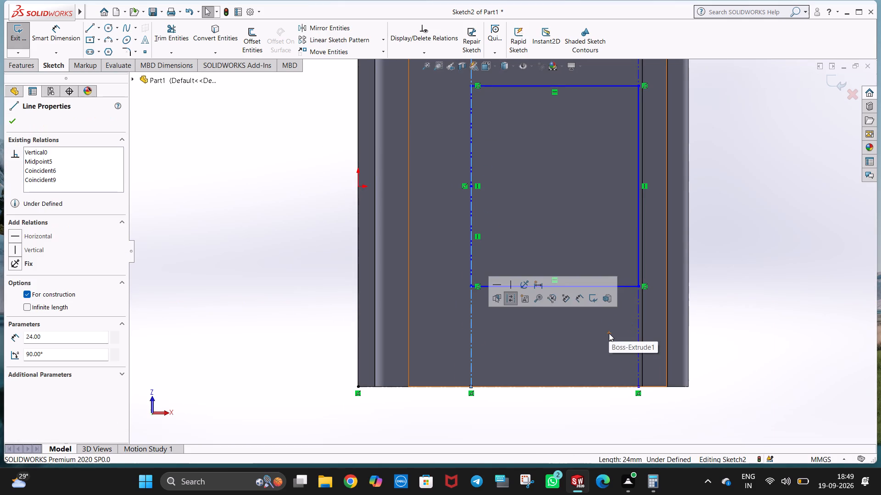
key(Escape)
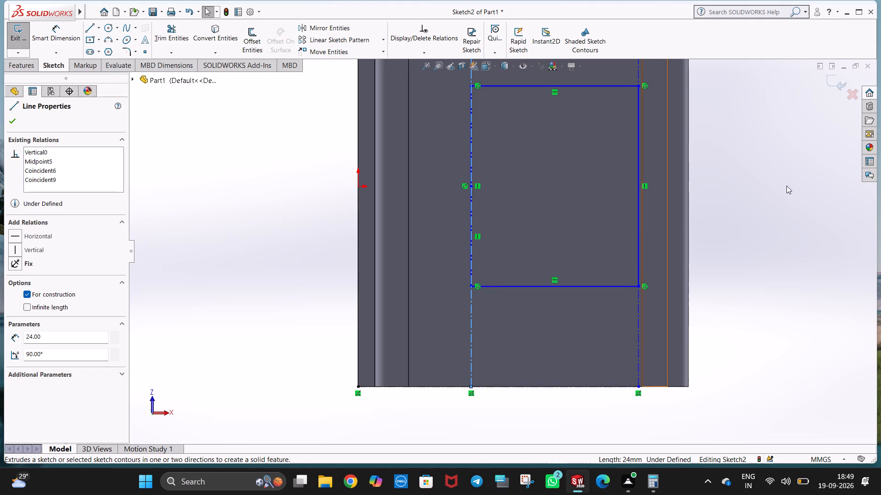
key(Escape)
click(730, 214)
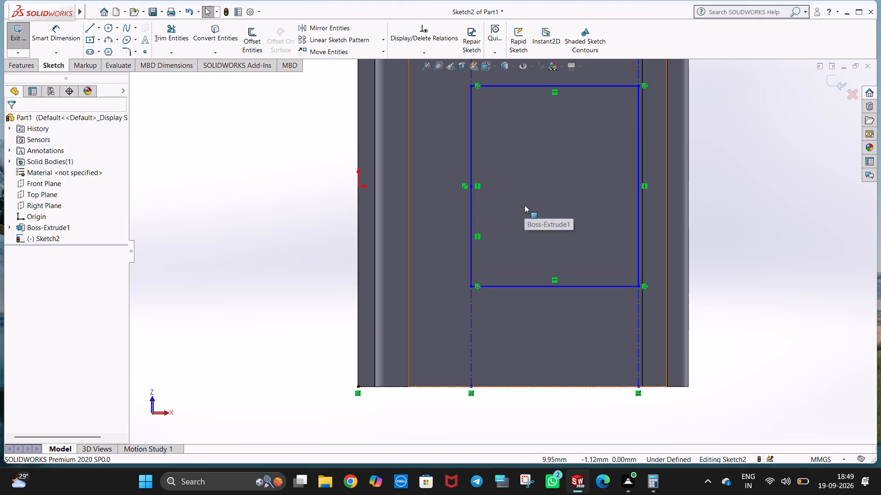
Sketch a circle of 2 mm radius centred just inside the rectangle's upper corner nearest the origin.
scroll(505, 121, down, 1)
scroll(505, 121, up, 2)
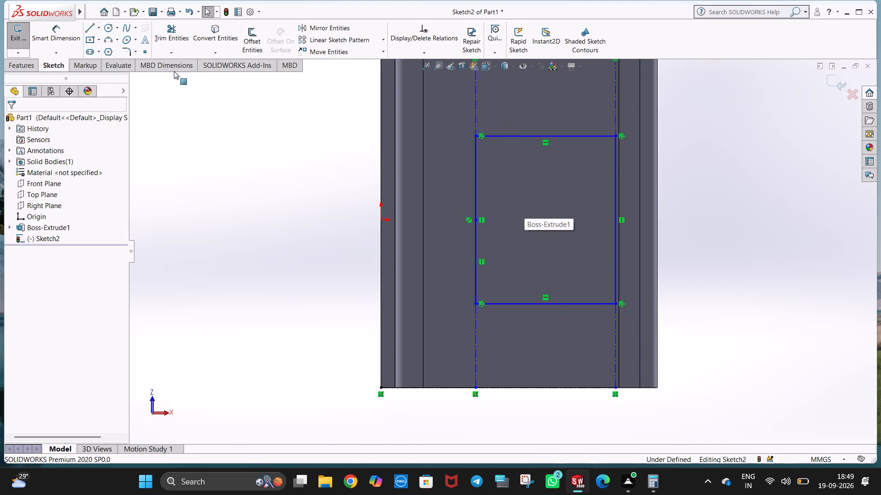
click(112, 30)
click(491, 149)
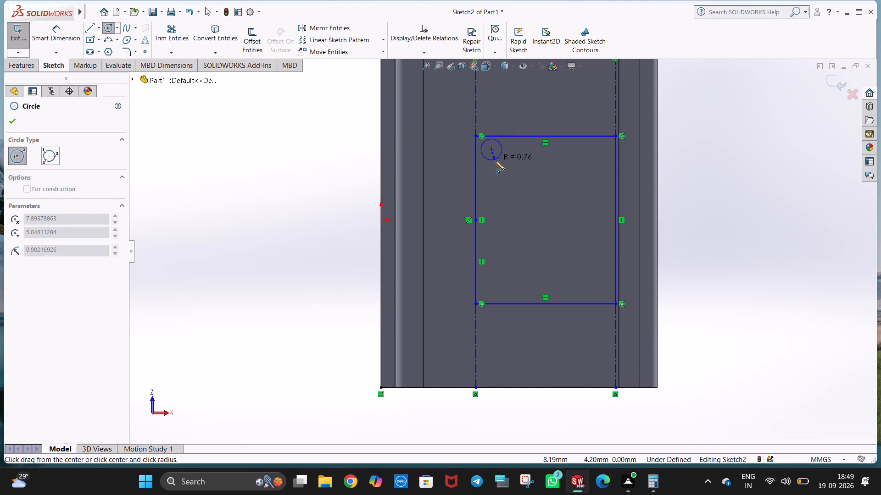
click(496, 161)
key(2)
key(Return)
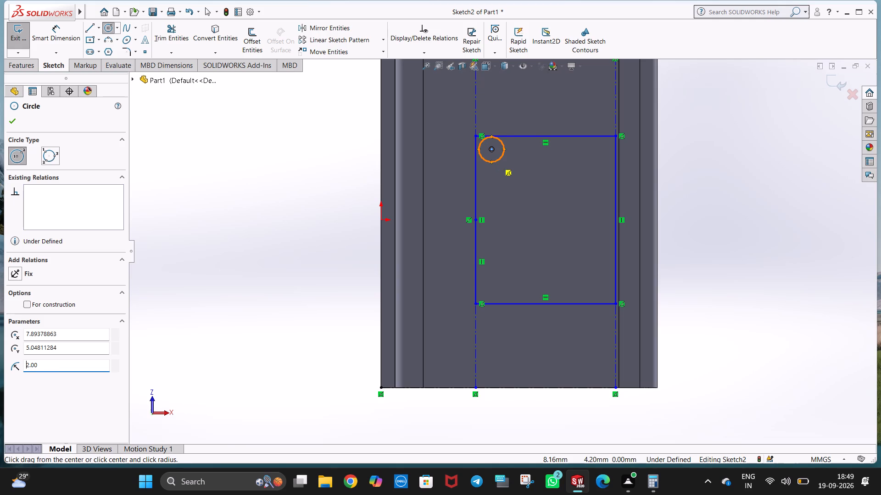
key(Escape)
click(708, 160)
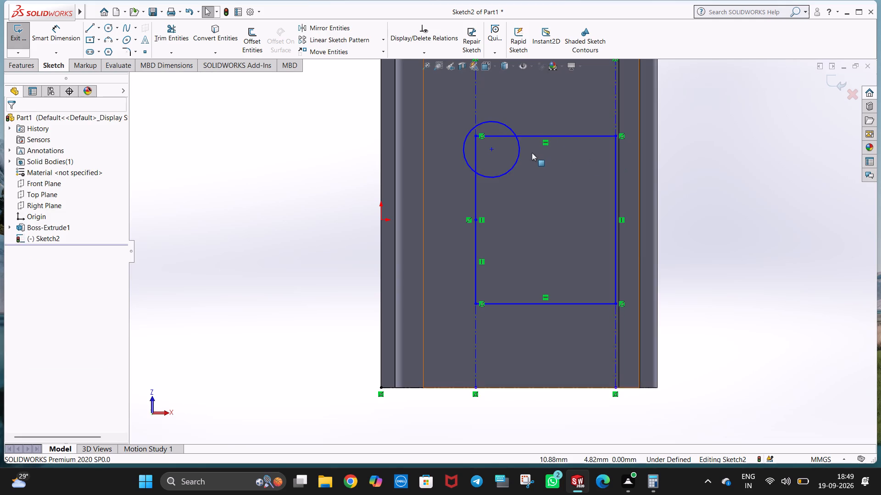
Make the circle tangent to the rectangle's upper horizontal line.
scroll(530, 151, down, 2)
ctrl+click(493, 140)
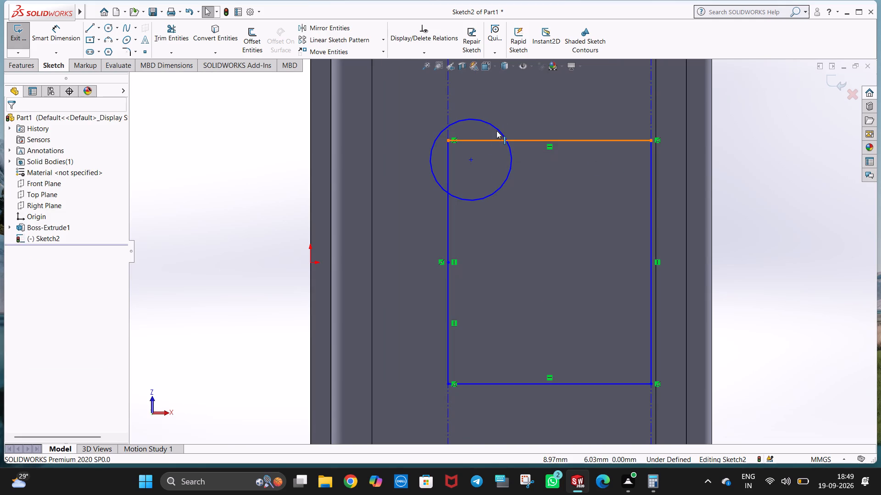
ctrl+click(497, 130)
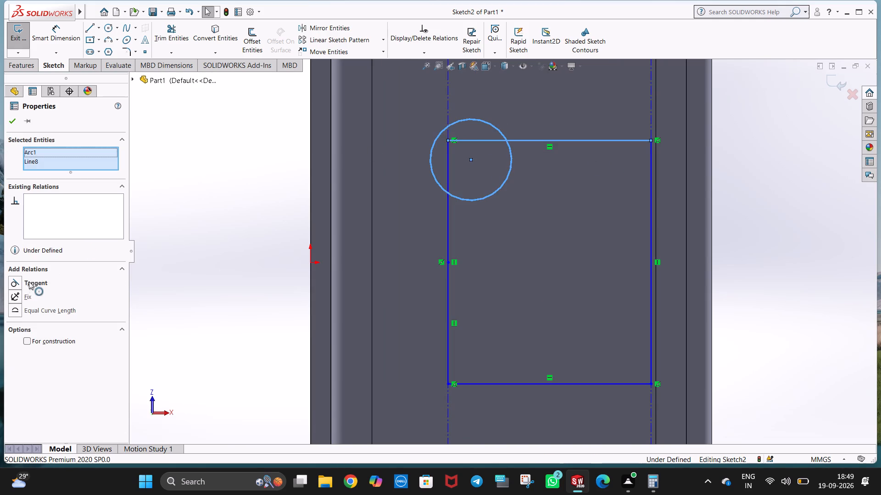
ctrl+click(33, 282)
click(385, 186)
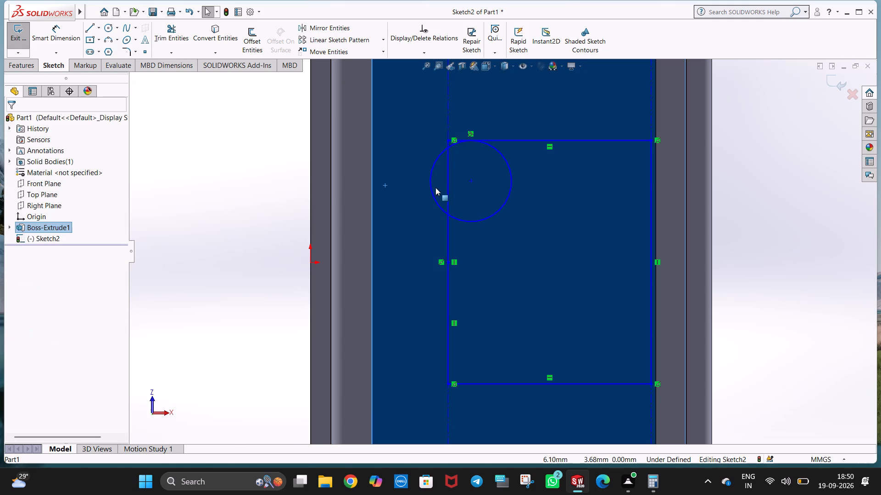
click(259, 187)
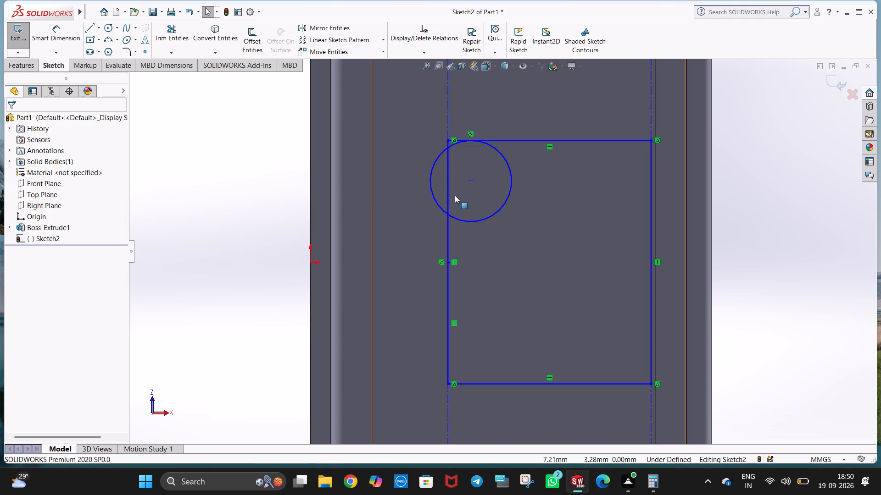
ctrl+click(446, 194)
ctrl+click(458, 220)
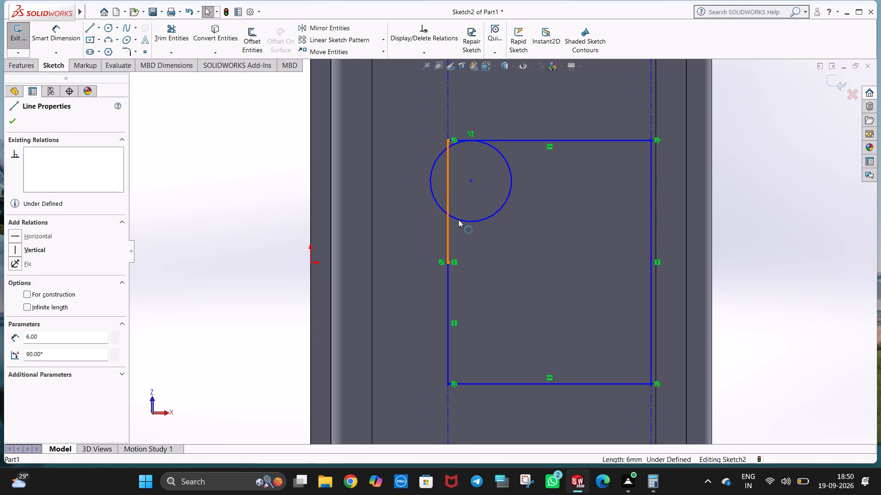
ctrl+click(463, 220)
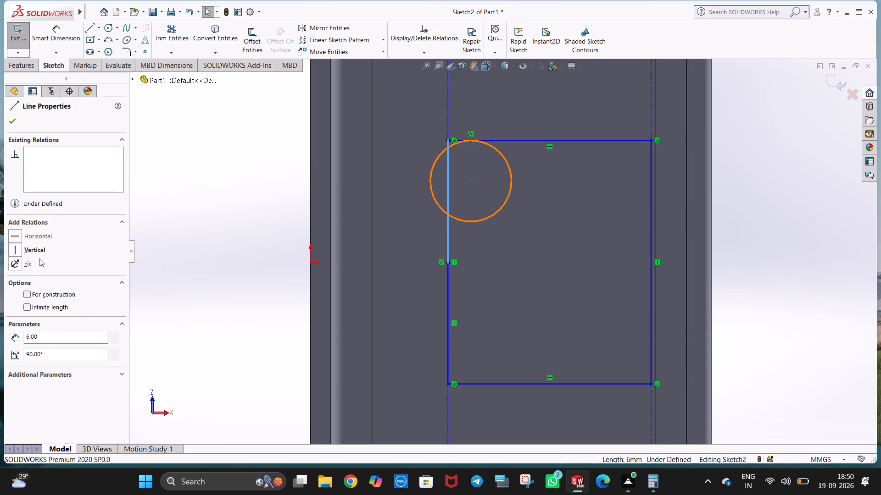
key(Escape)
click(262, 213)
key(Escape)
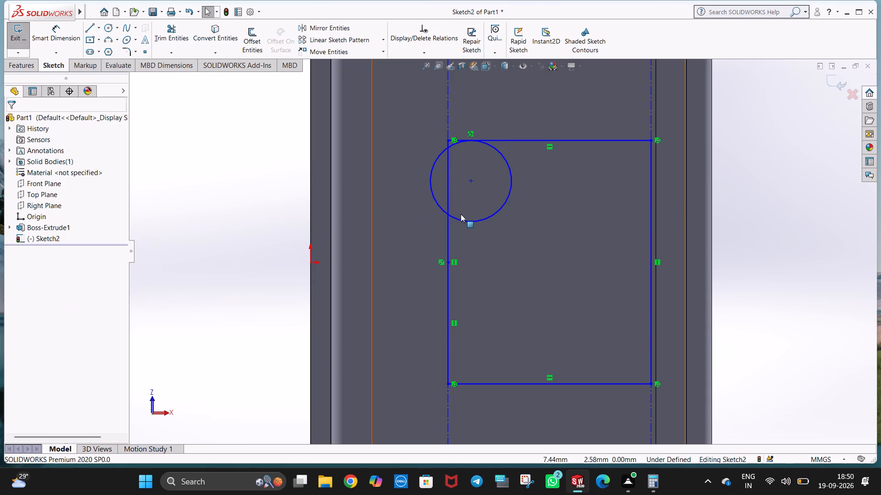
Make the circle tangent to the rectangle's vertical line nearest the origin.
ctrl+click(460, 220)
ctrl+click(449, 225)
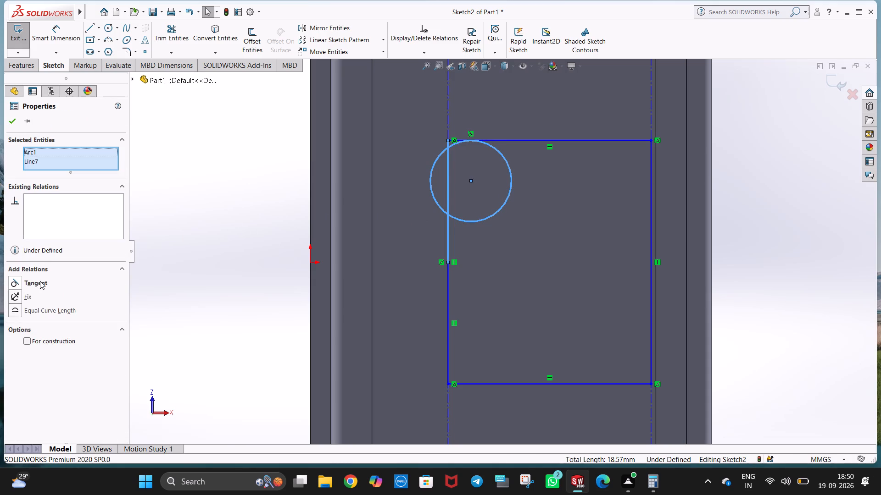
ctrl+click(40, 281)
click(279, 183)
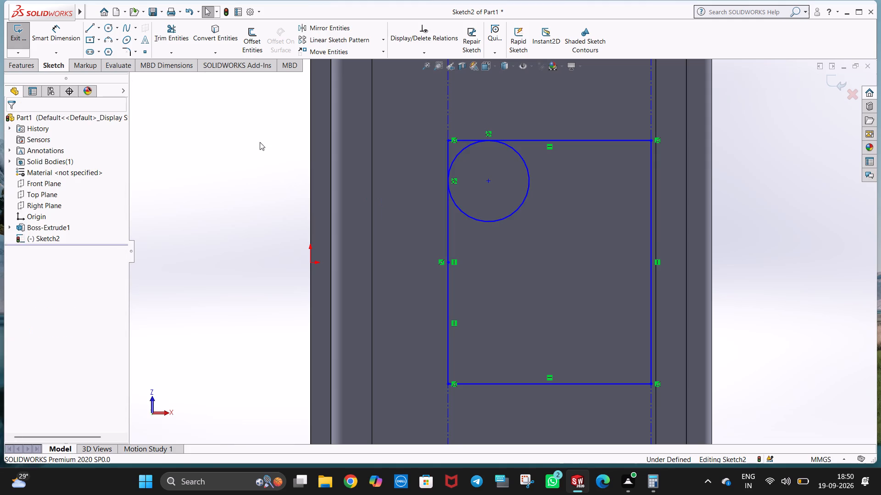
Power-trim the rectangle's corner lines outside the circle and the circle's inner portion, leaving a rounded corner.
click(183, 35)
scroll(494, 200, down, 1)
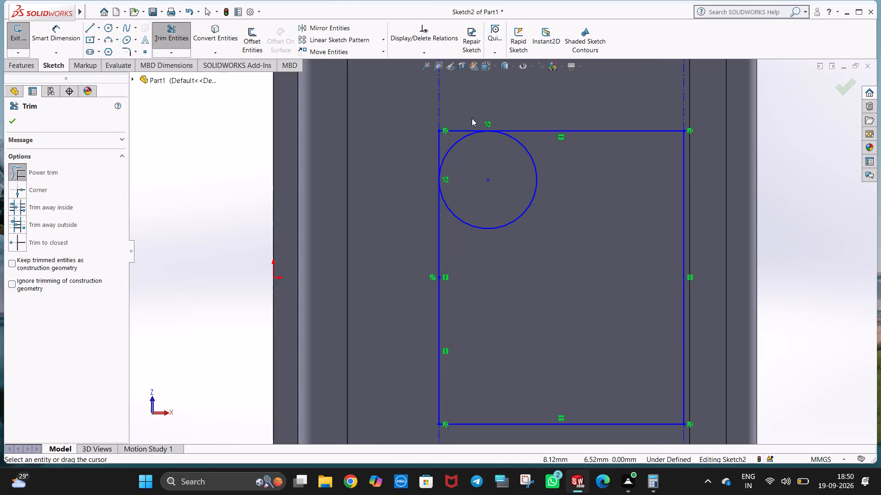
drag(472, 118, 430, 156)
drag(497, 204, 516, 240)
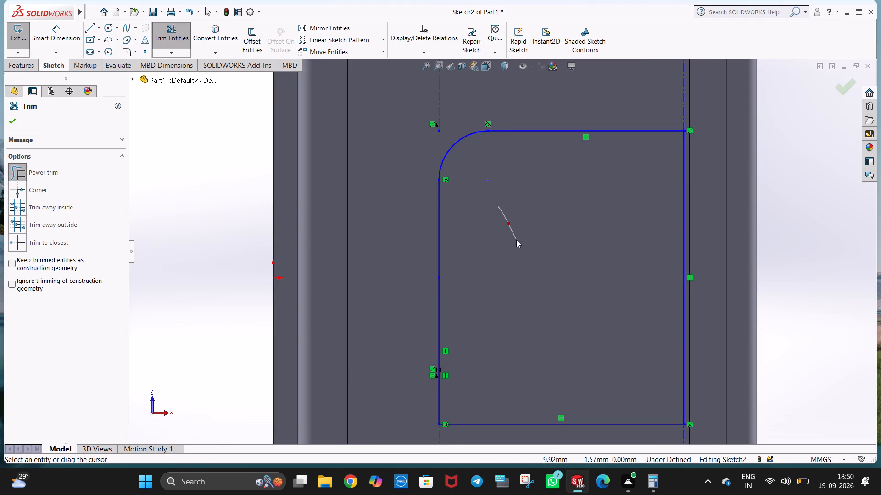
drag(516, 240, 517, 240)
Trim away the portions of both vertical centerlines extending above the rounded rectangle.
scroll(526, 178, up, 2)
drag(485, 116, 441, 137)
drag(599, 128, 634, 139)
scroll(614, 195, up, 1)
scroll(586, 231, down, 1)
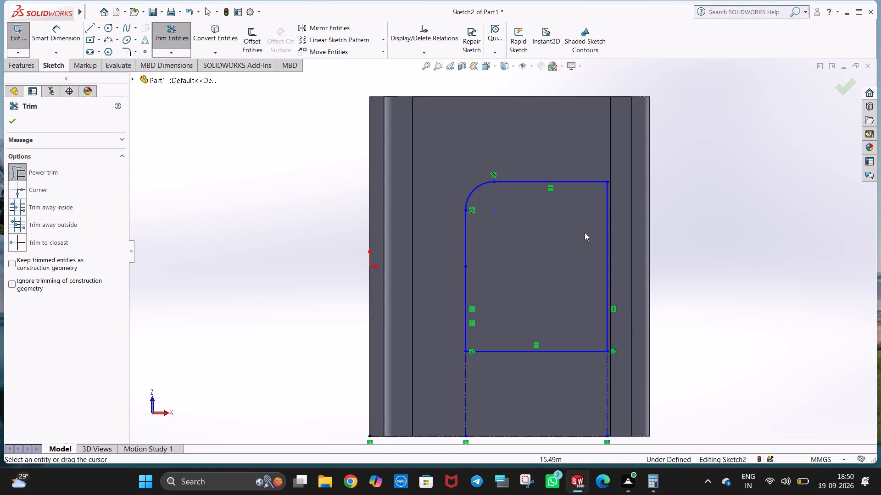
key(Escape)
key(Escape)
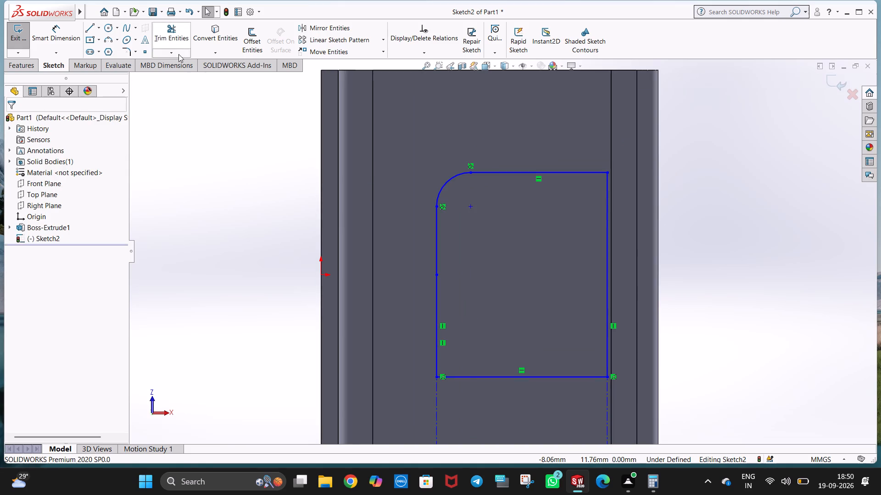
Draw a 10 mm horizontal centerline from the midpoint of the side nearest the origin to the rectangle's opposite side.
scroll(467, 377, up, 1)
scroll(470, 370, down, 1)
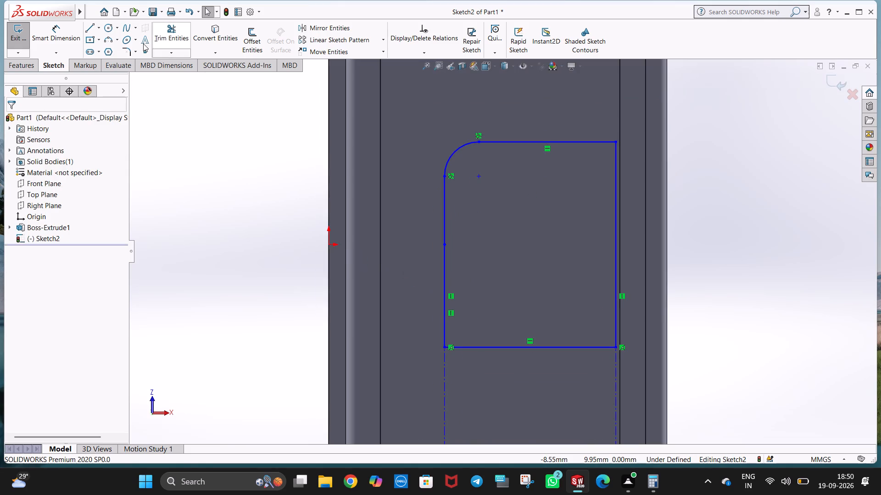
click(99, 30)
click(112, 53)
click(445, 245)
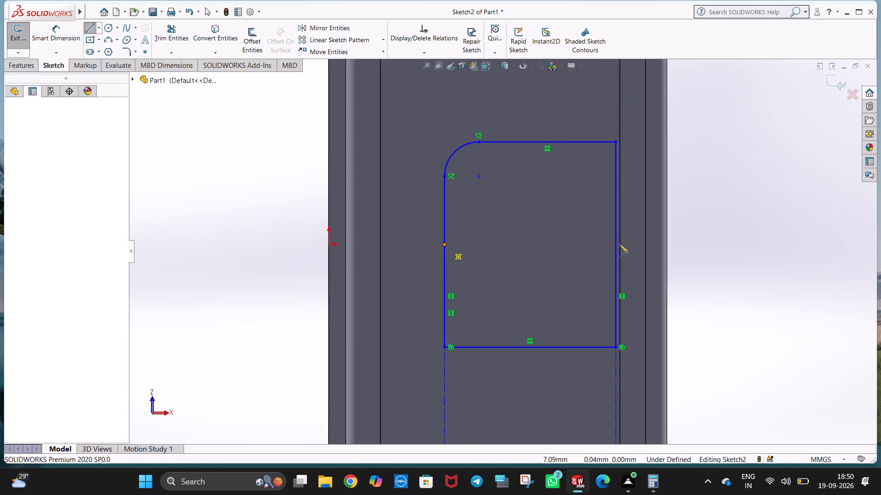
click(614, 245)
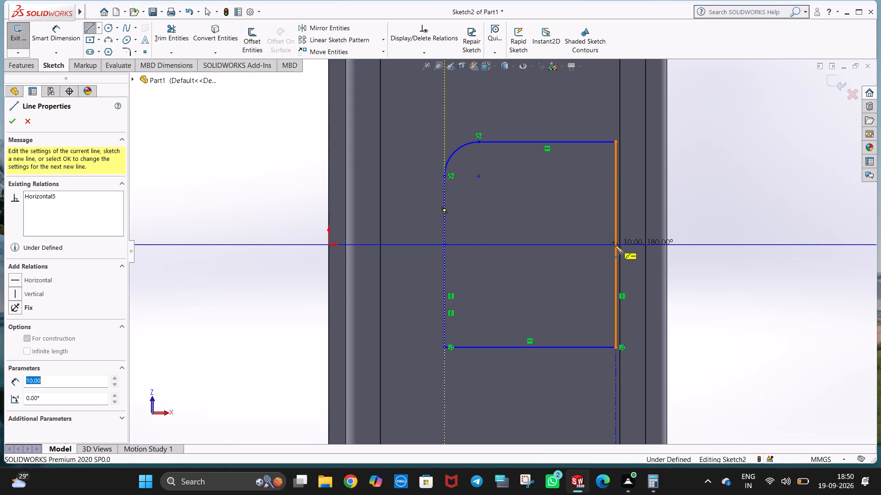
key(Escape)
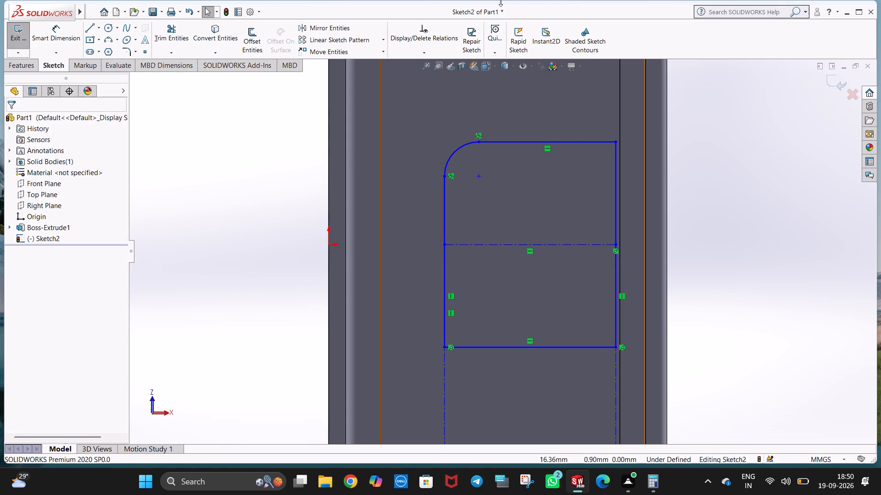
click(697, 225)
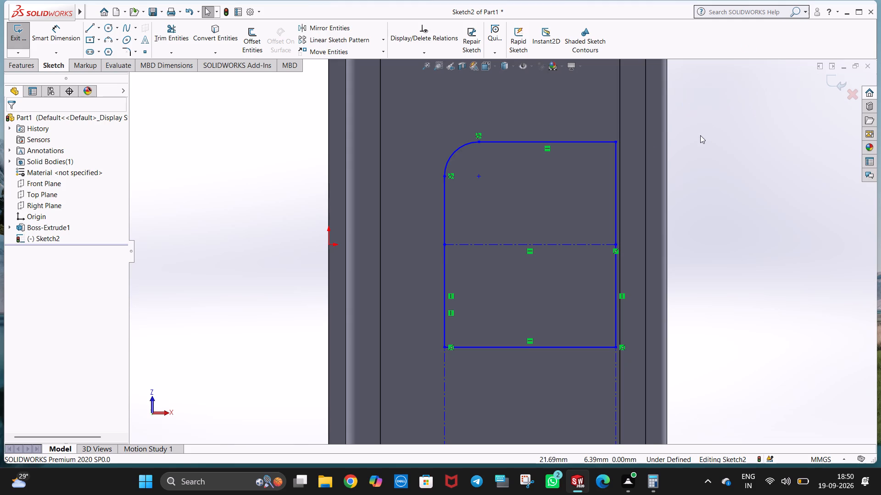
Save the part to the Desktop as L-Bracket in SOLIDWORKS Part format.
key(ctrl+s)
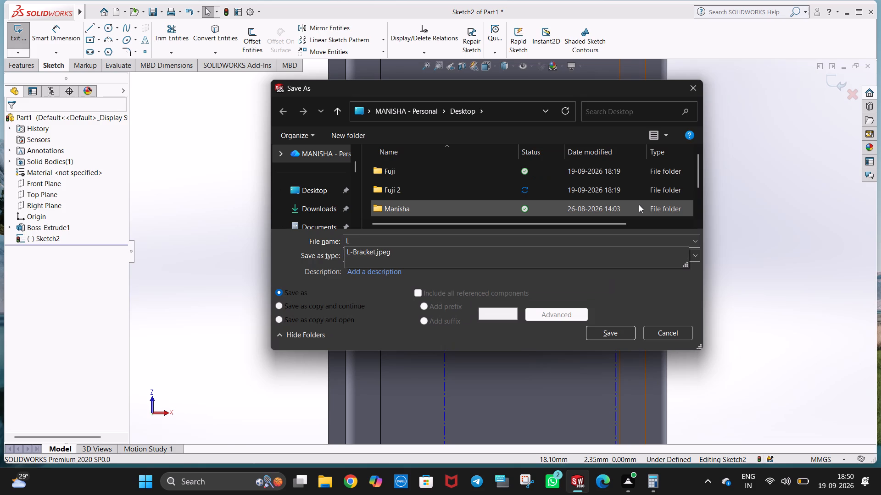
key(minus)
click(318, 189)
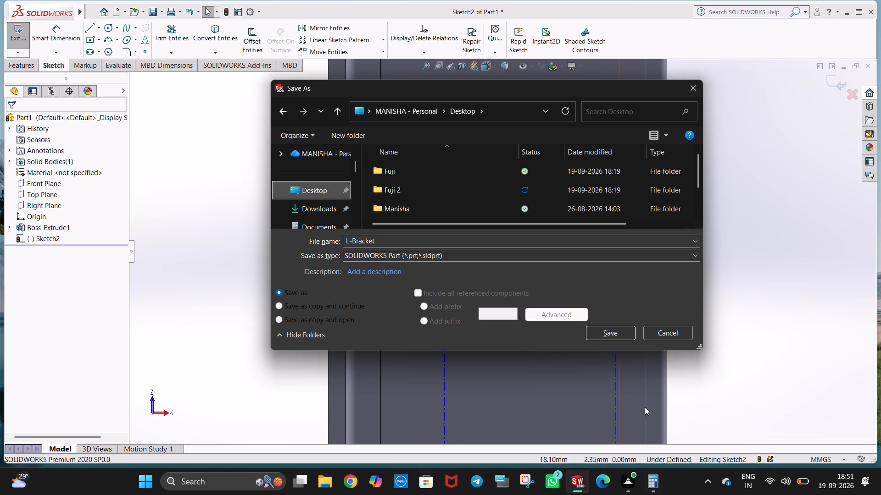
click(613, 331)
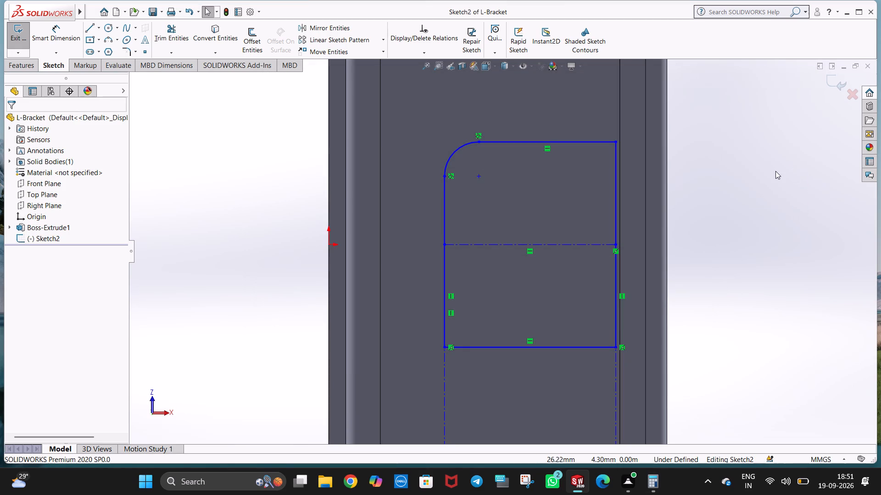
Close SOLIDWORKS.
click(872, 8)
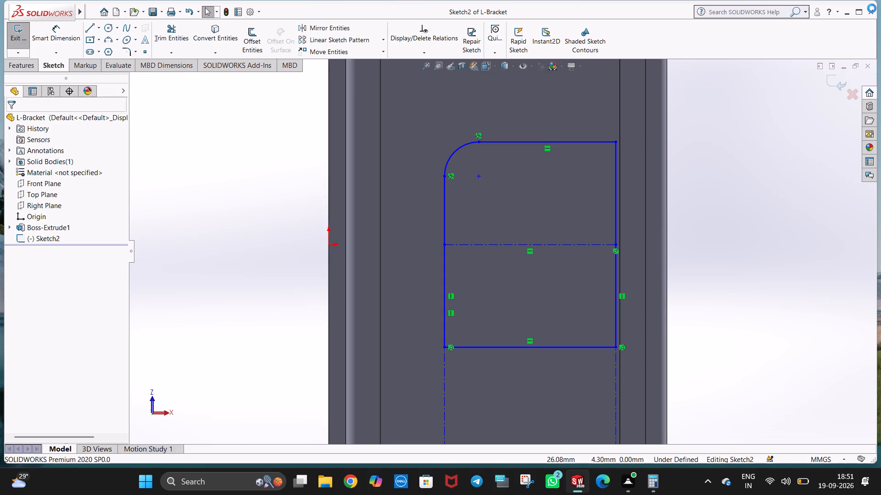
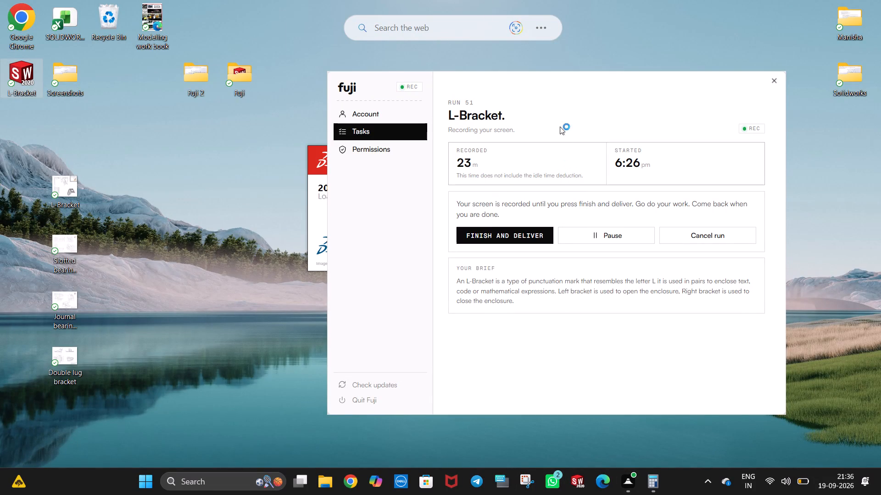
Bring the reopened L-Bracket part to the front in SOLIDWORKS with its sketch ready for editing.
click(592, 61)
click(308, 160)
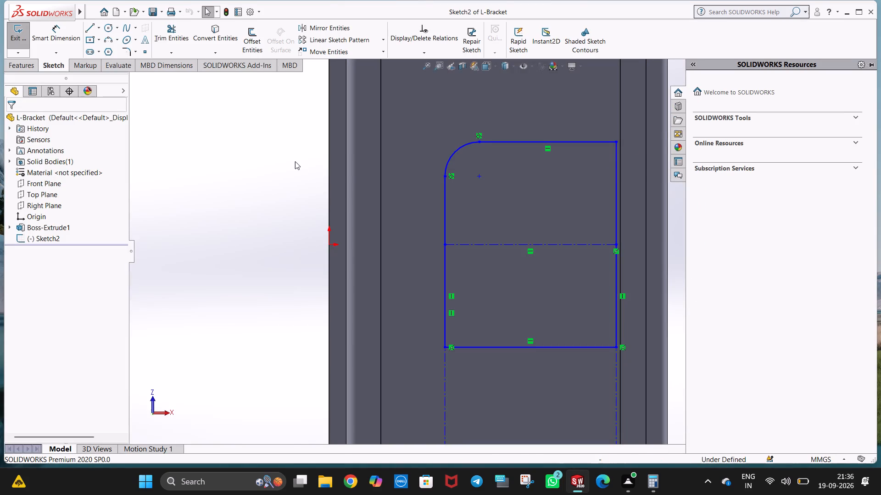
click(295, 161)
Sketch a circle of radius 2 mm near the profile's square upper corner, opposite the rounded one.
scroll(466, 210, down, 1)
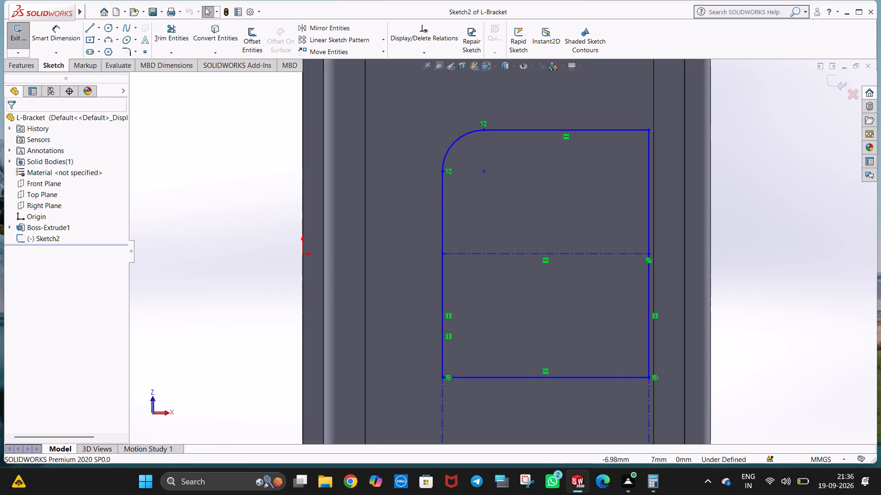
click(106, 28)
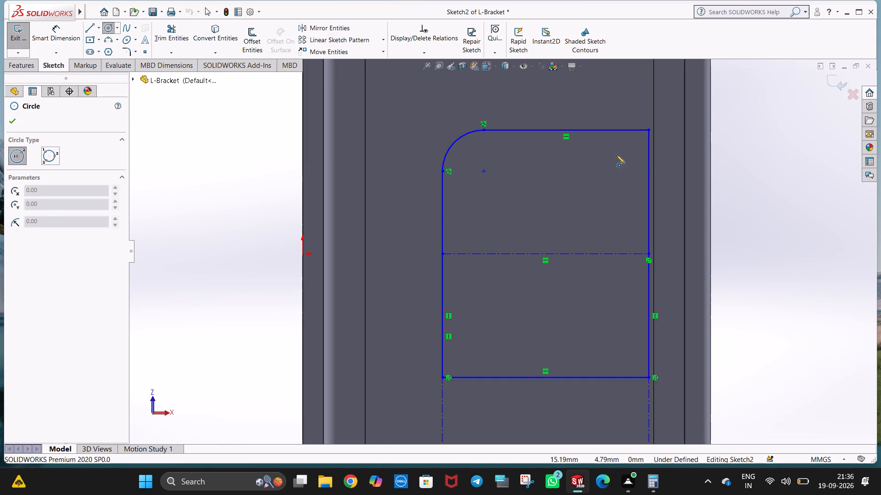
click(616, 155)
click(622, 169)
key(2)
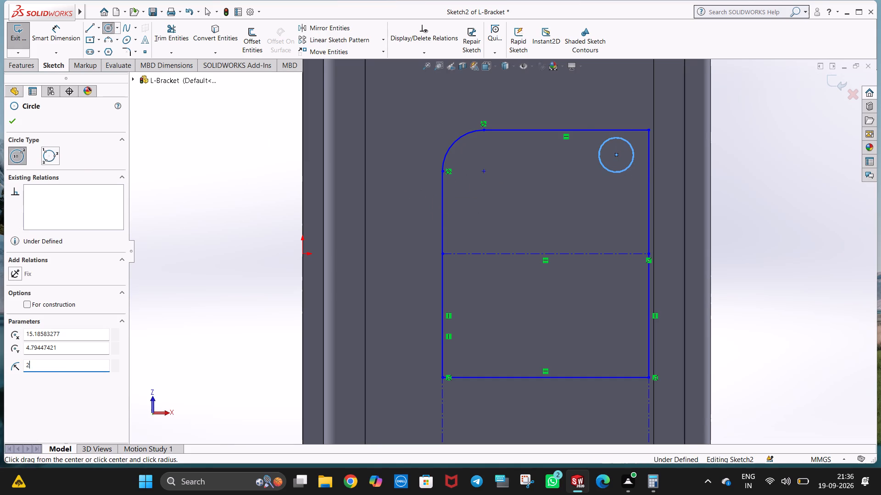
key(Return)
key(Escape)
click(723, 154)
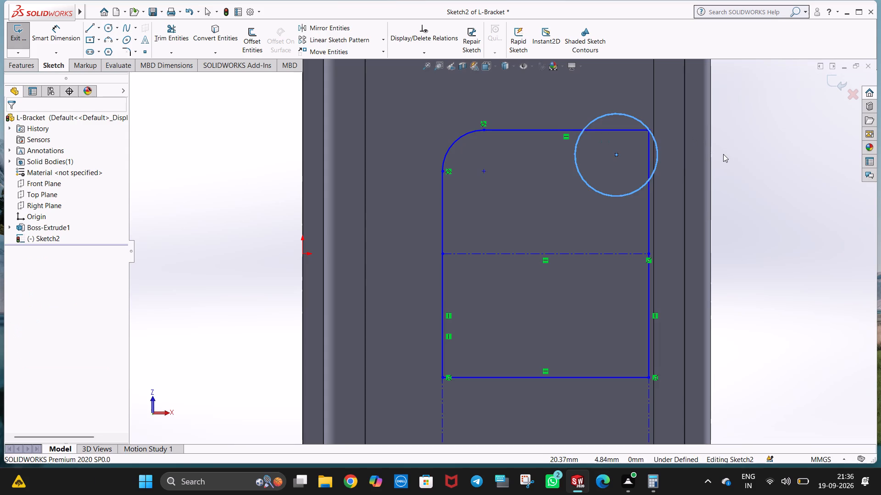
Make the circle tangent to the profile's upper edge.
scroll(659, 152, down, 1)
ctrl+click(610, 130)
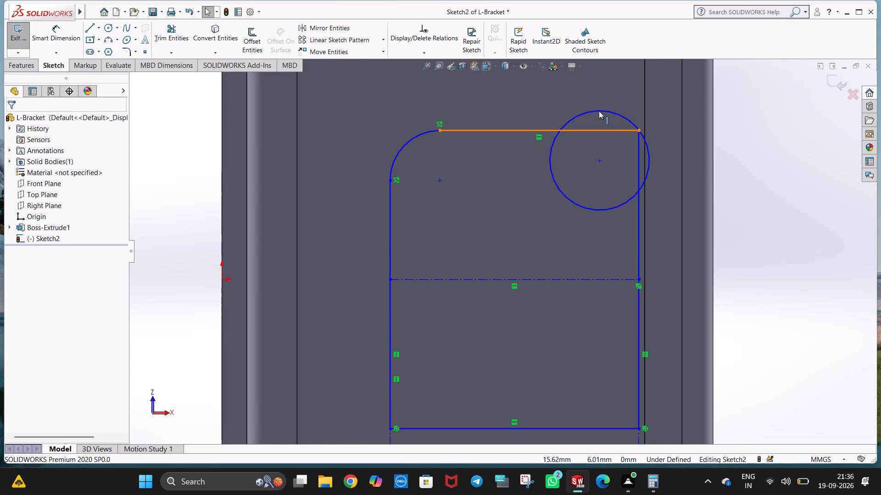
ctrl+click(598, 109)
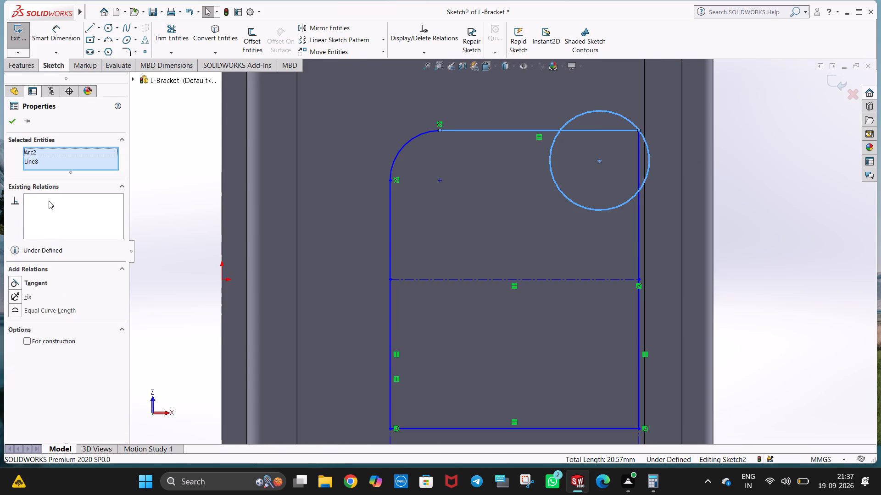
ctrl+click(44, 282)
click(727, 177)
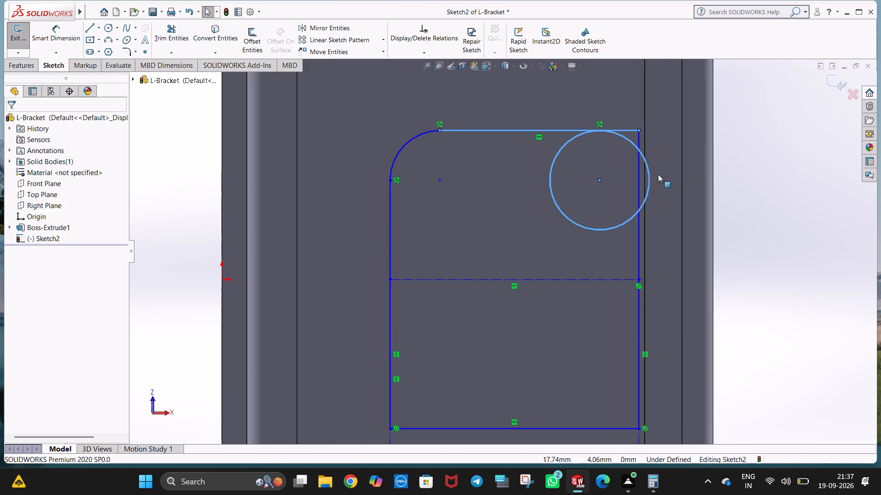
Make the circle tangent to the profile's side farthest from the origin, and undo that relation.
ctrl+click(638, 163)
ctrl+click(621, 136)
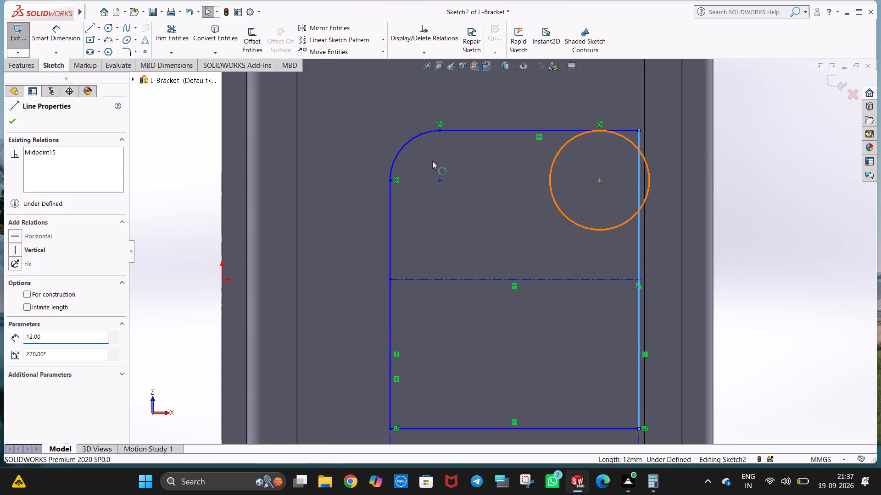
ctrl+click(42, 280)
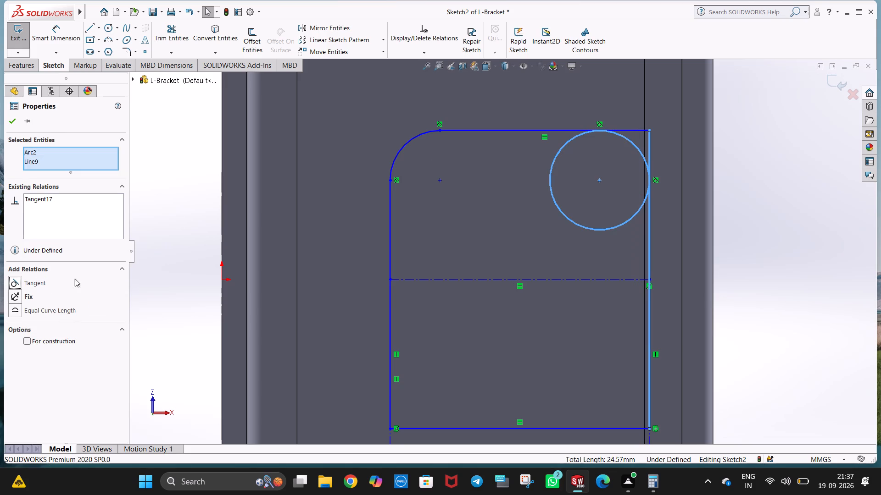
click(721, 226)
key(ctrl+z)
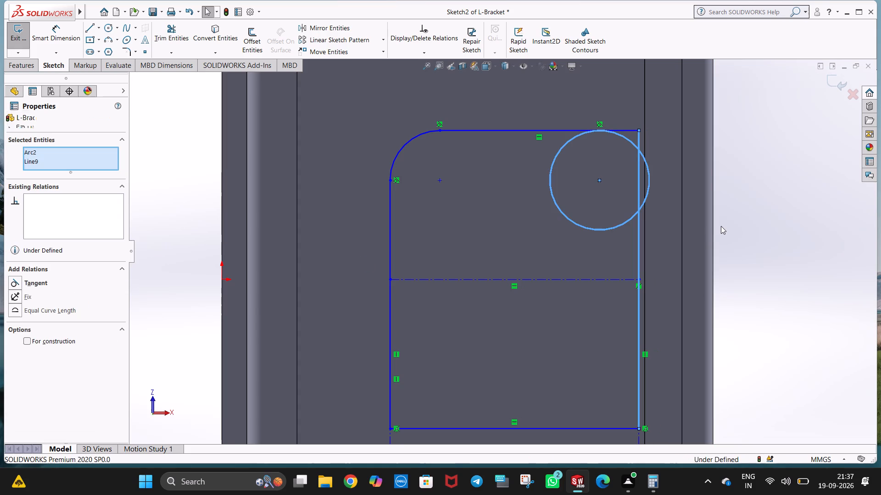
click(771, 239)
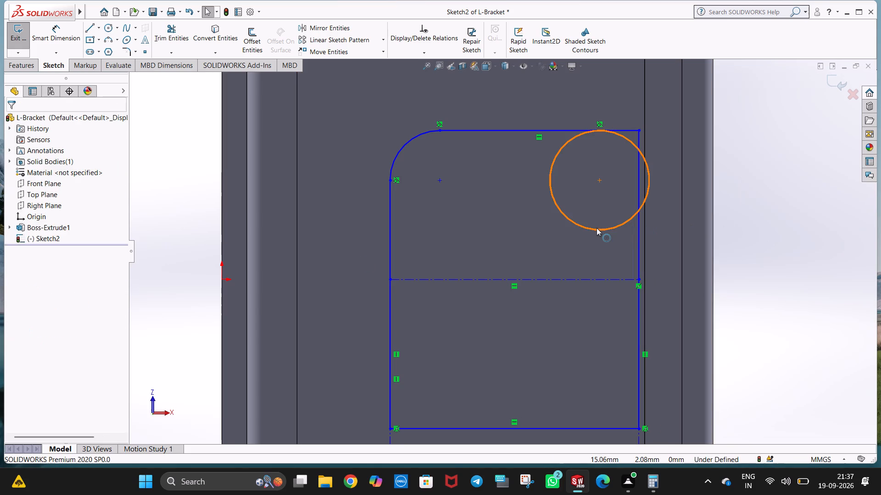
Copy the circle slightly toward the profile's inside and delete the original circle.
ctrl+drag(597, 228, 584, 229)
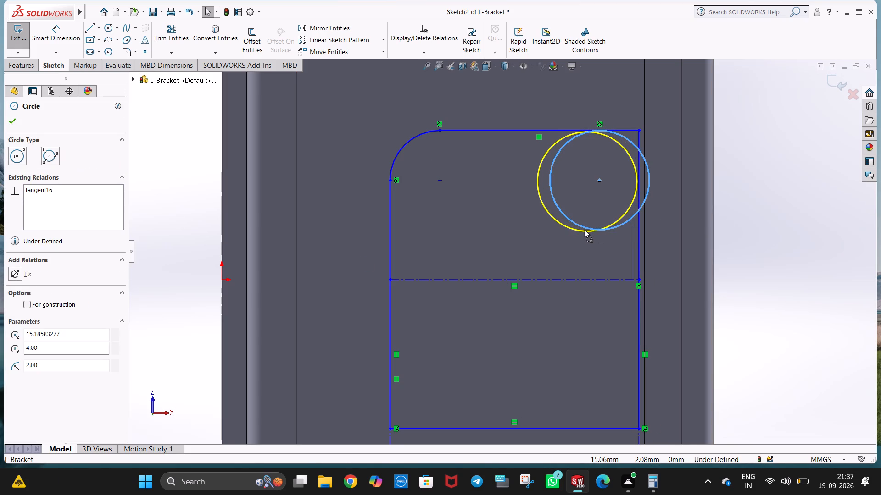
ctrl+drag(584, 229, 585, 229)
click(521, 113)
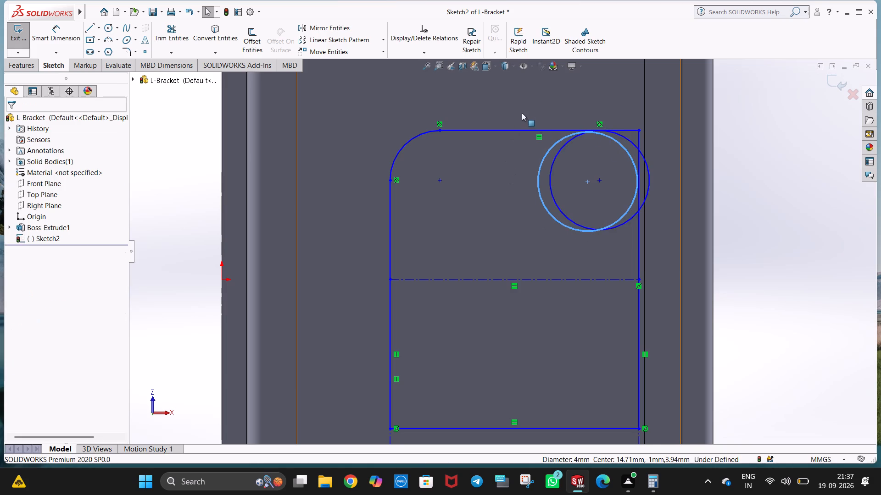
click(629, 141)
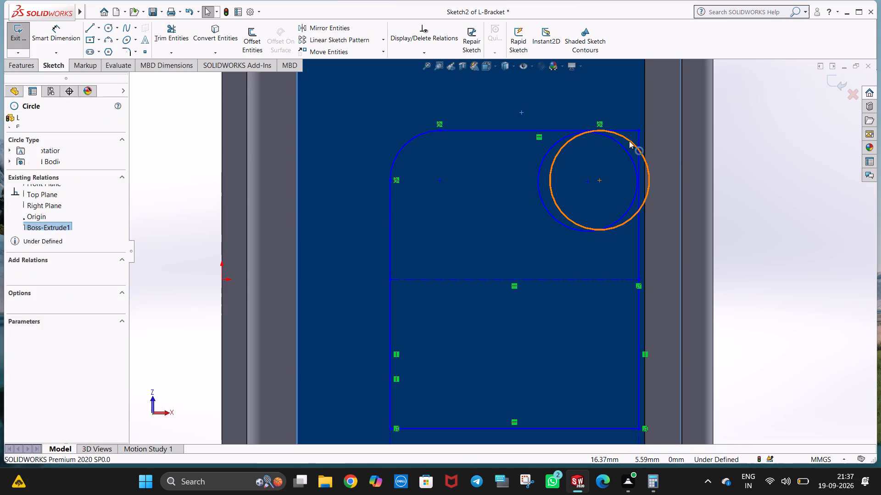
key(Delete)
Make the copied circle tangent to the profile's side farthest from the origin and to its upper edge.
ctrl+click(641, 209)
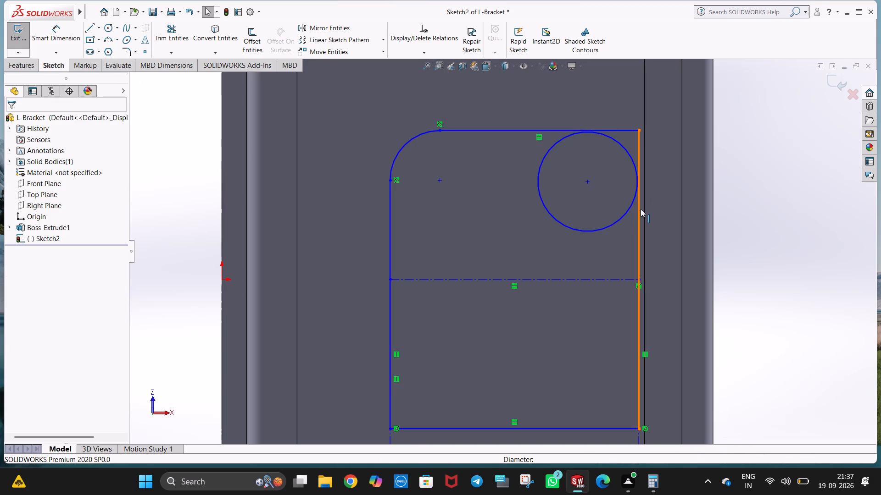
ctrl+click(628, 209)
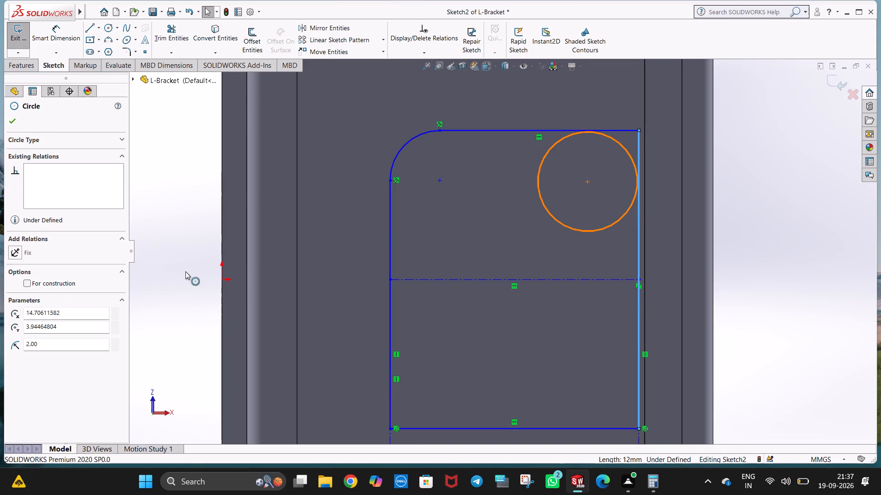
ctrl+click(34, 282)
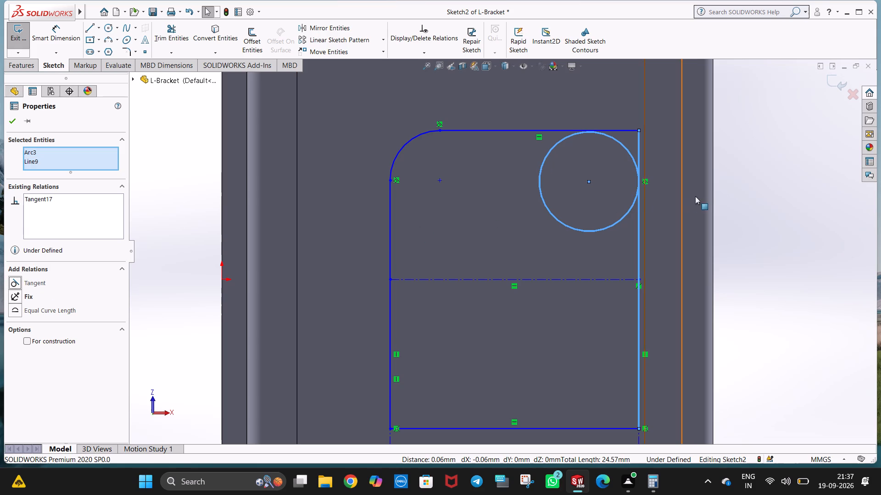
click(723, 192)
ctrl+click(618, 131)
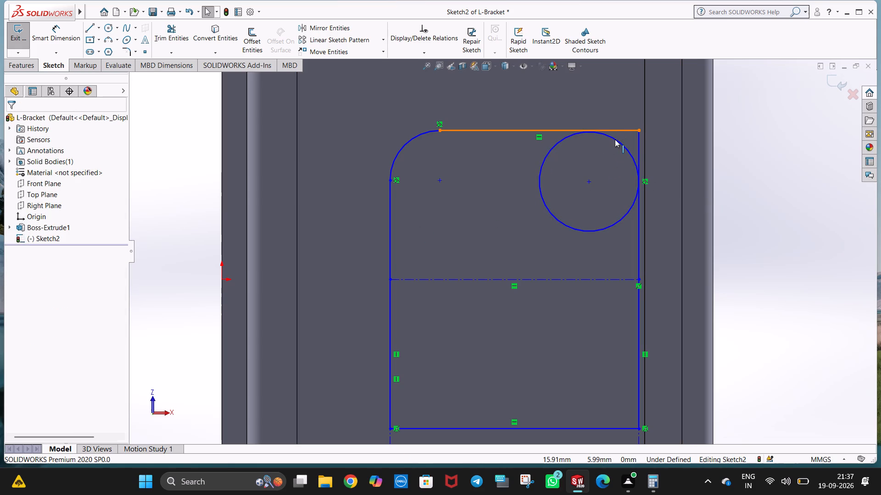
ctrl+click(615, 139)
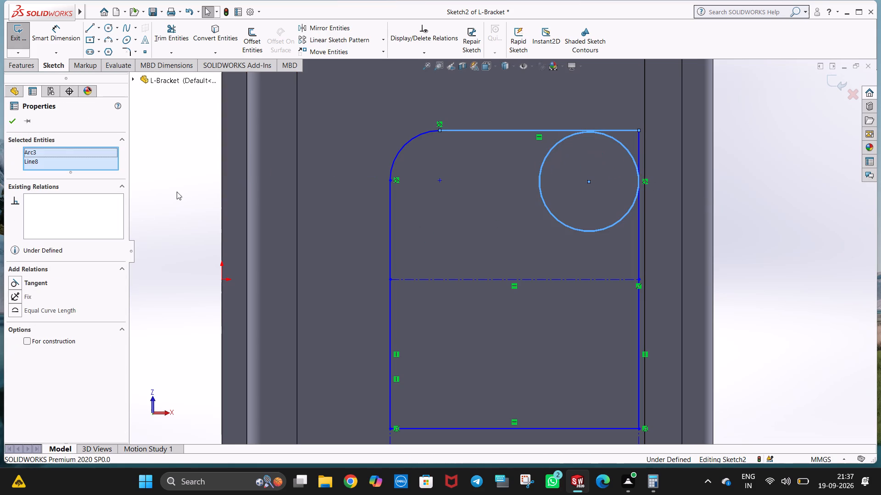
ctrl+click(35, 282)
click(605, 101)
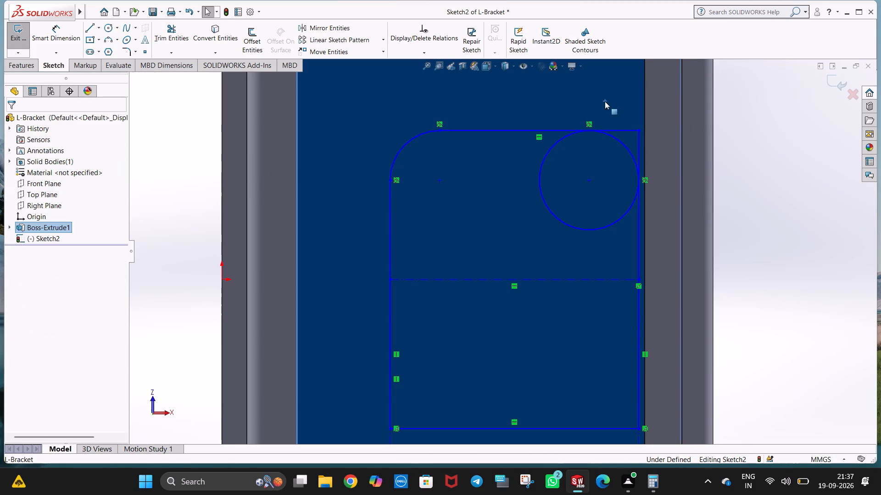
click(746, 159)
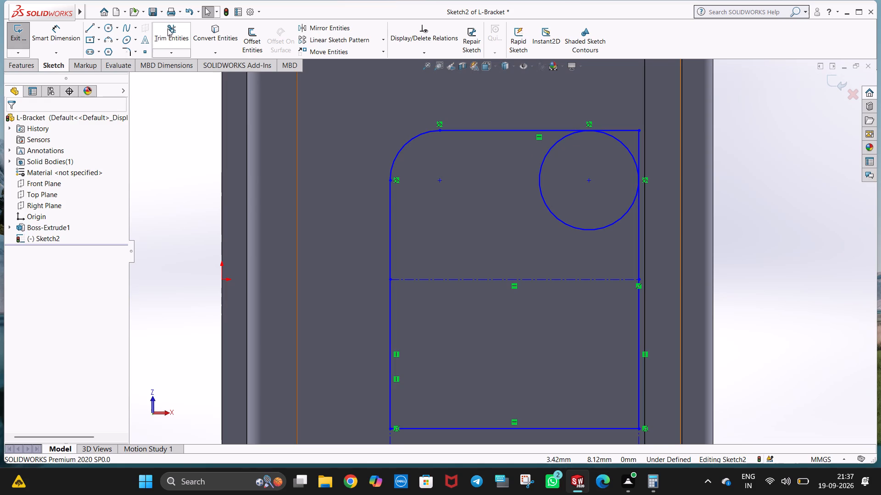
Trim the square corner outside the circle and the circle's inner arc, leaving a rounded corner of radius 2 mm.
click(167, 29)
scroll(674, 152, down, 1)
drag(606, 122, 623, 163)
drag(536, 184, 531, 186)
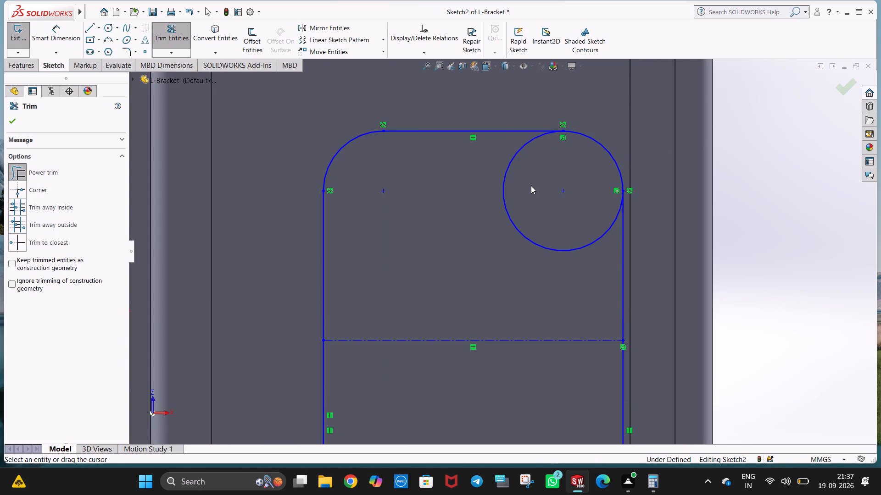
drag(531, 186, 502, 203)
scroll(509, 213, up, 3)
key(Escape)
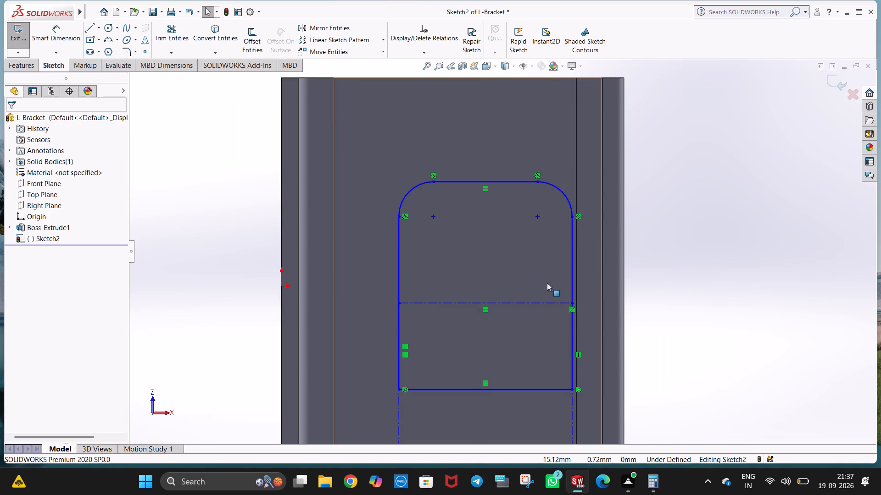
scroll(542, 300, up, 2)
scroll(523, 302, down, 2)
key(Escape)
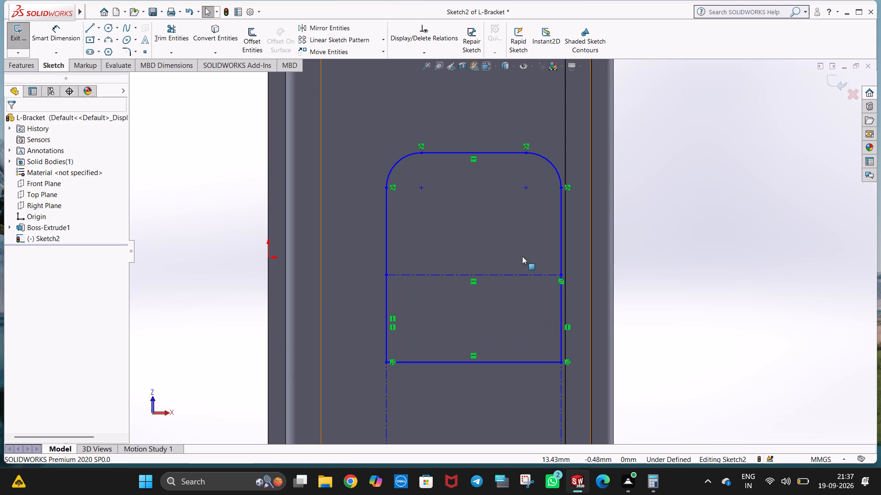
click(685, 234)
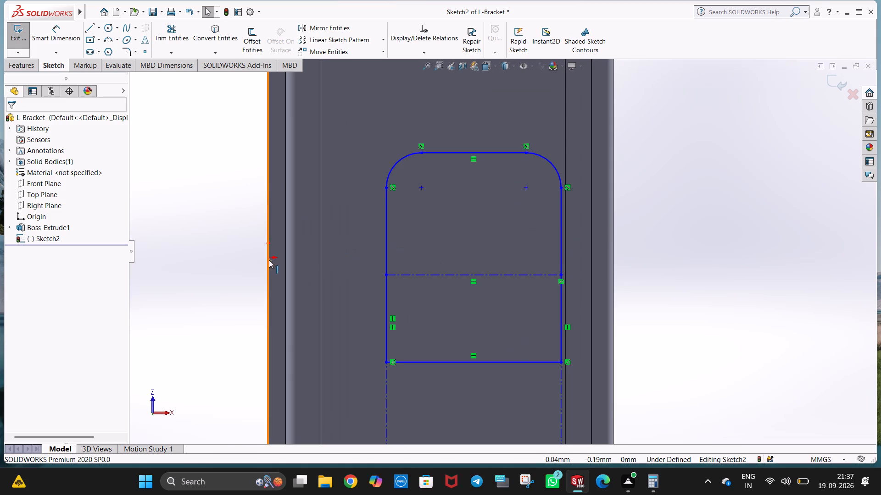
Add a coincident relation between the profile's horizontal centerline and the origin.
ctrl+click(269, 257)
ctrl+click(435, 274)
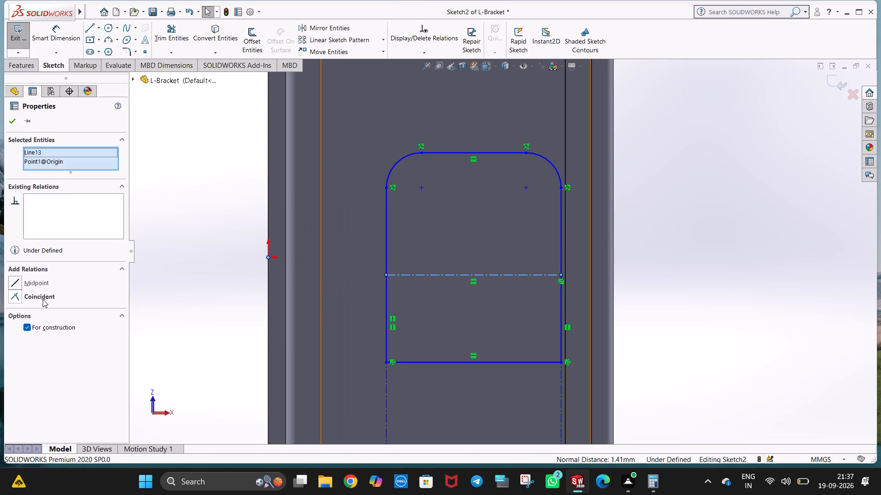
ctrl+click(43, 297)
click(664, 214)
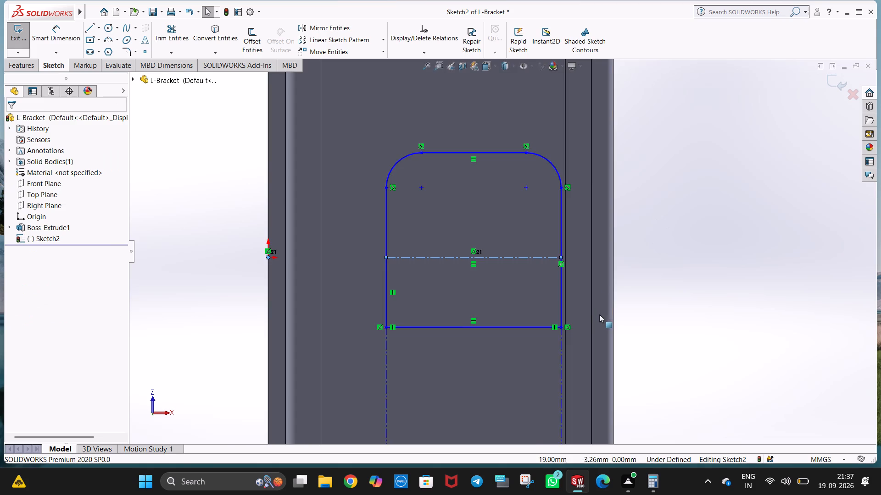
Delete the profile's bottom line and the near side's segment below the horizontal centerline.
scroll(599, 314, up, 2)
scroll(457, 356, down, 3)
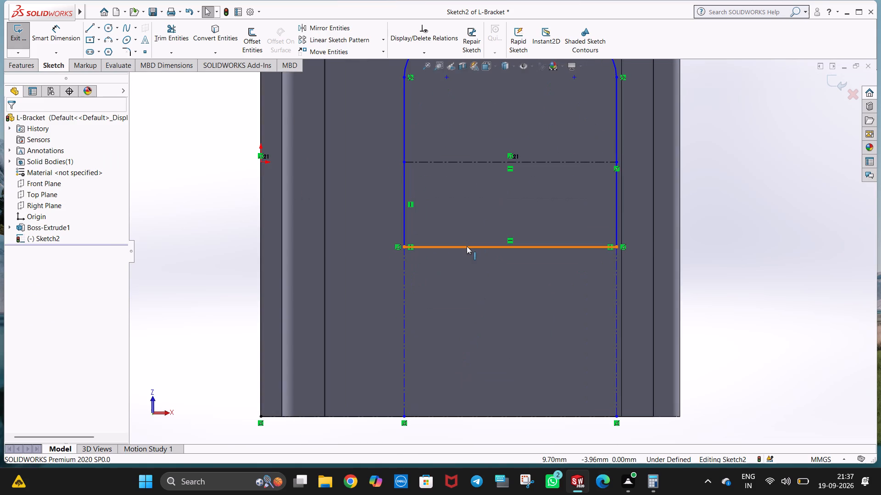
click(467, 246)
key(Delete)
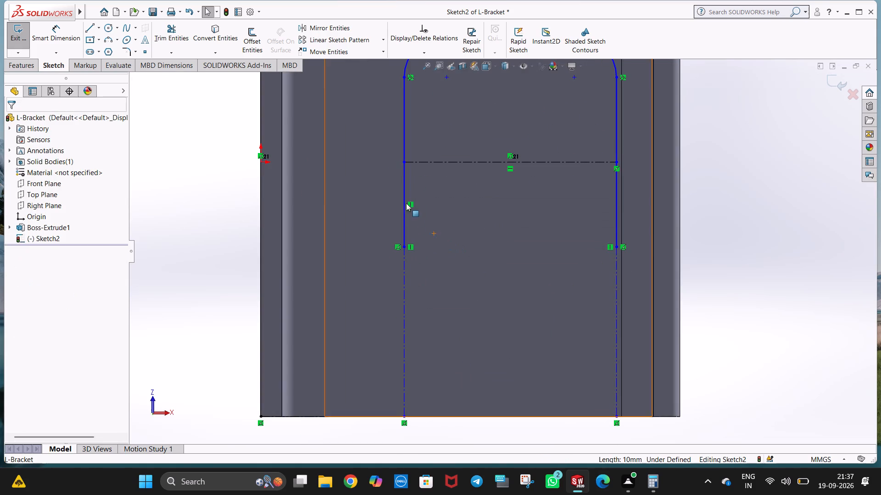
click(405, 196)
key(Delete)
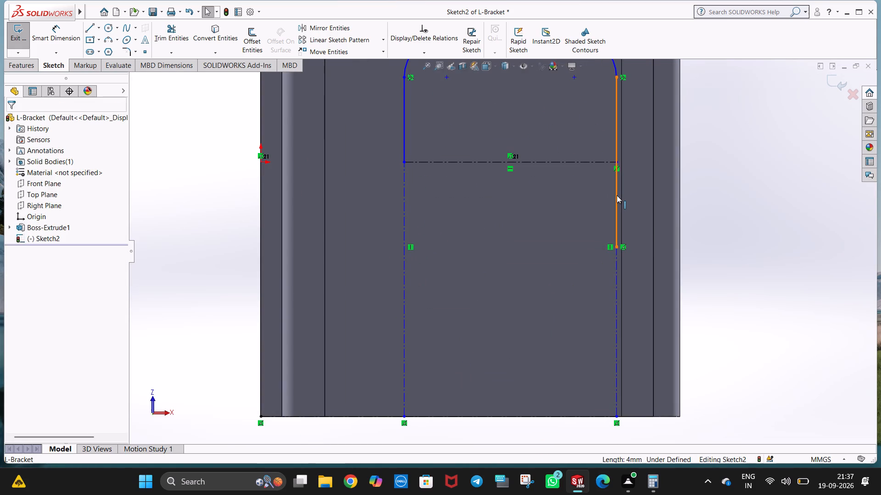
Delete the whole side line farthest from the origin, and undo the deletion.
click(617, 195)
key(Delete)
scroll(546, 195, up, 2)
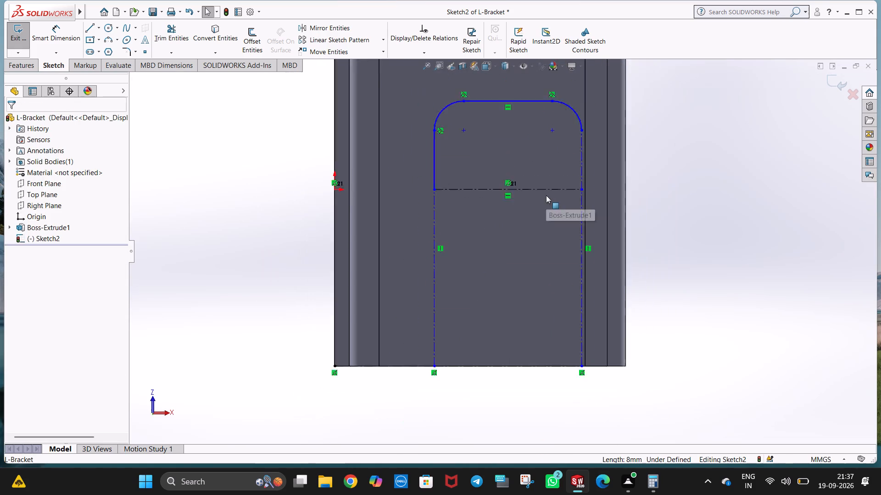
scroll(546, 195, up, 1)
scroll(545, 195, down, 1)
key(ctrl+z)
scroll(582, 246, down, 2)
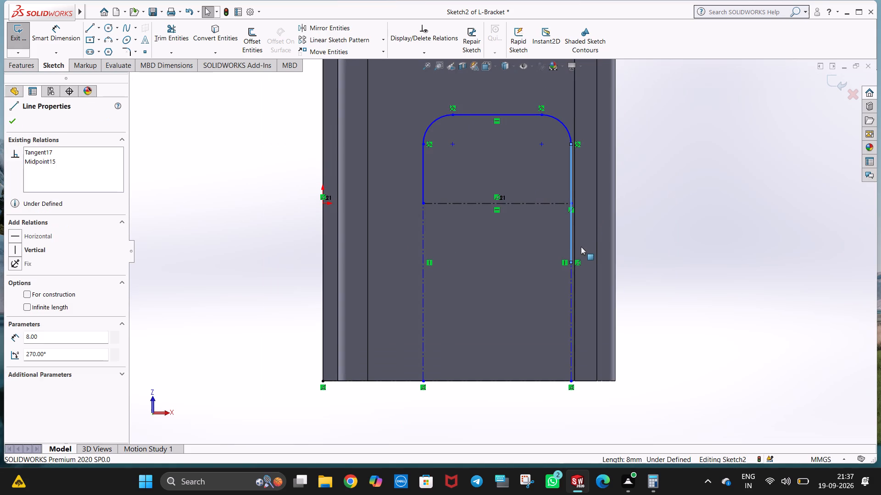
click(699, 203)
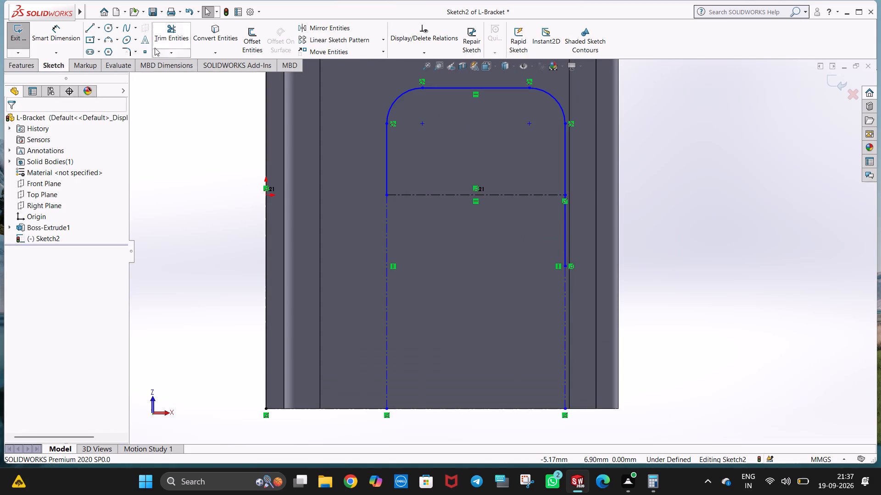
Trim the far side line below the horizontal centerline and both vertical construction lines beneath the profile.
click(166, 37)
drag(550, 233, 568, 232)
scroll(558, 279, down, 1)
drag(373, 205, 340, 228)
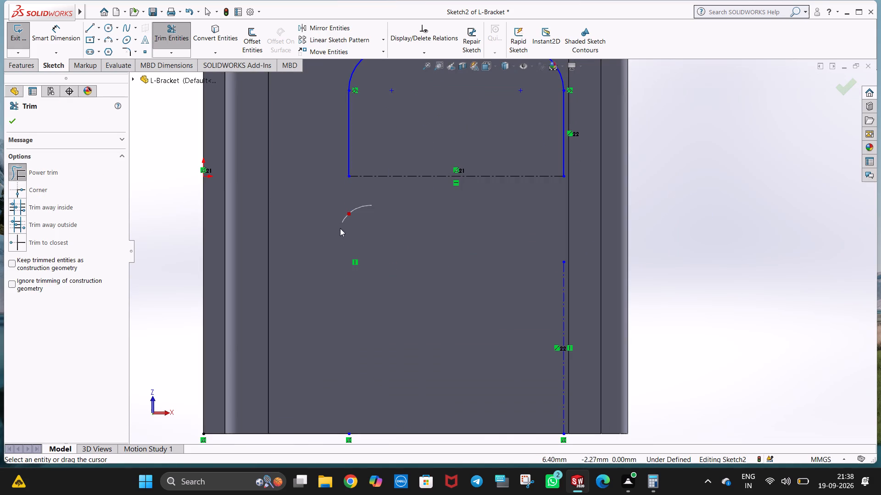
drag(340, 228, 342, 263)
drag(526, 296, 566, 297)
key(Escape)
scroll(596, 215, up, 2)
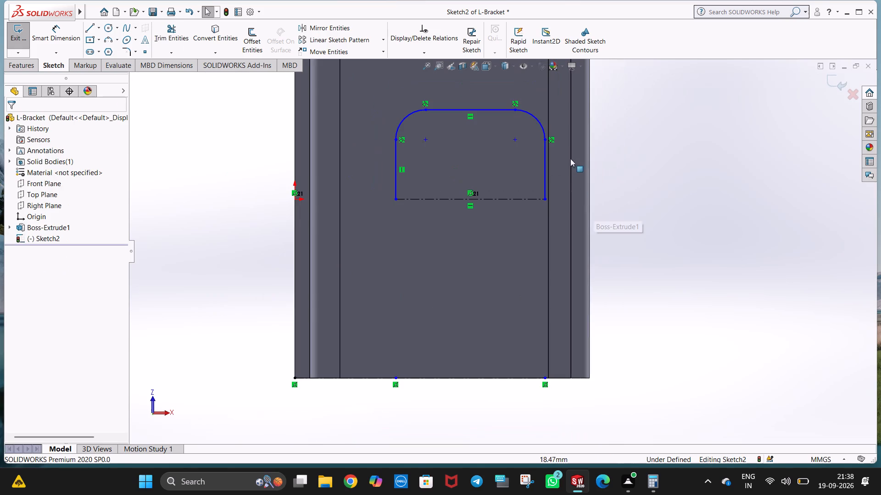
key(Escape)
click(626, 152)
scroll(580, 181, up, 1)
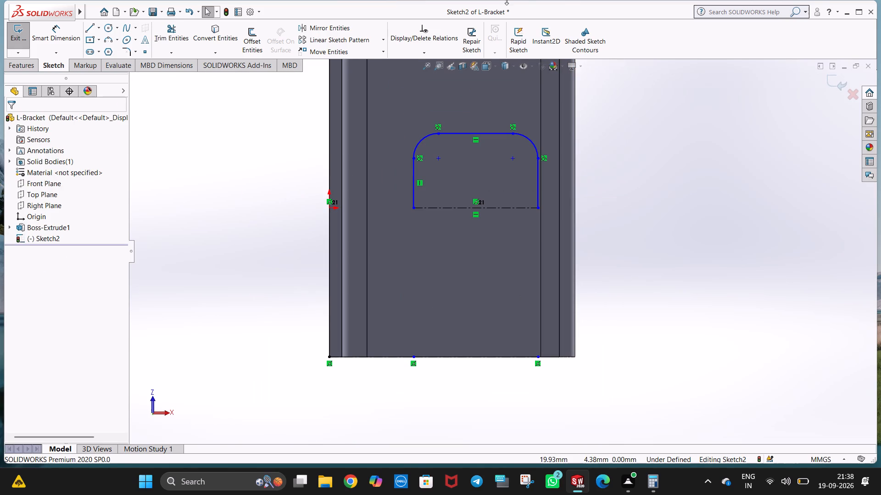
key(Escape)
key(Escape)
click(621, 180)
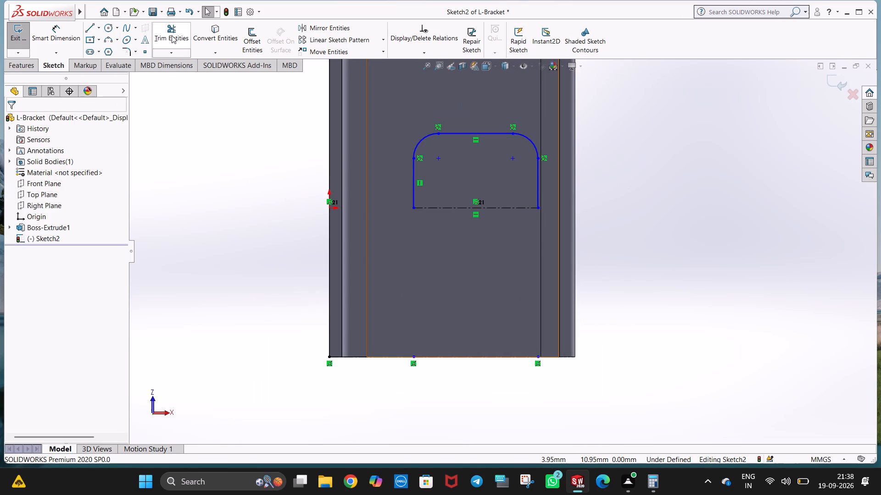
Mirror the two side lines, both corner arcs and the top line about the horizontal centerline, keeping the originals.
click(327, 30)
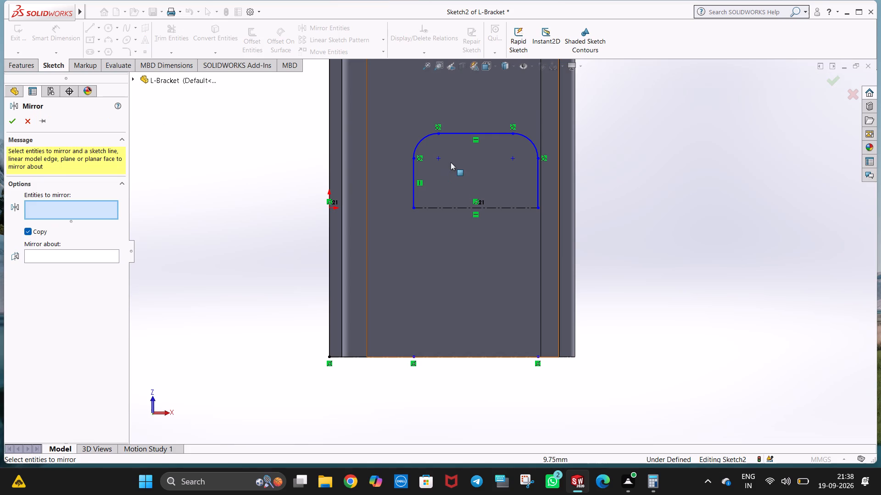
click(416, 173)
click(422, 137)
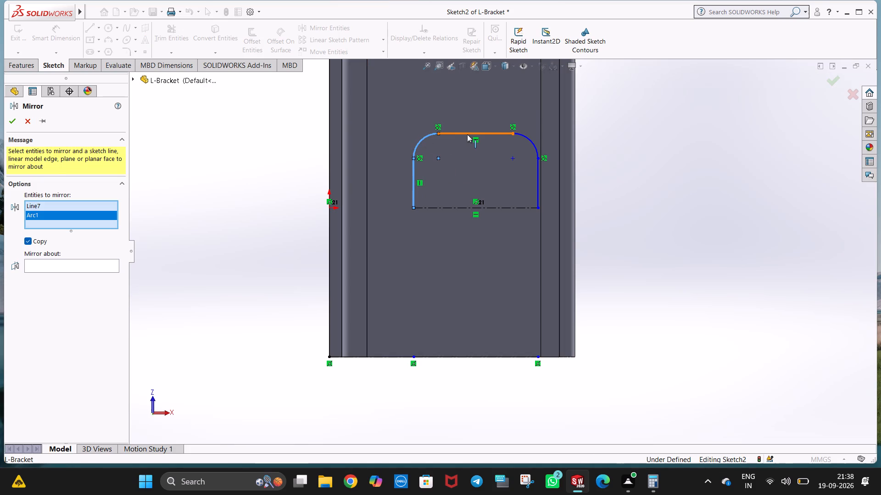
click(467, 134)
click(529, 137)
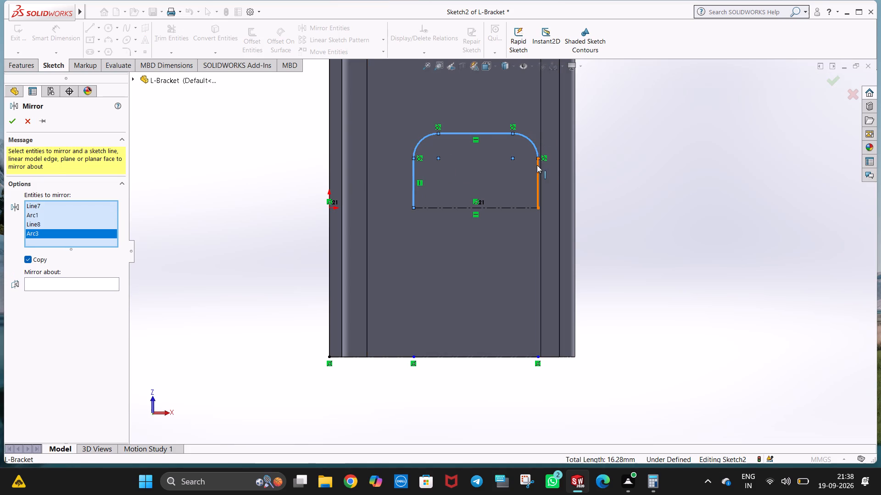
click(537, 165)
click(65, 291)
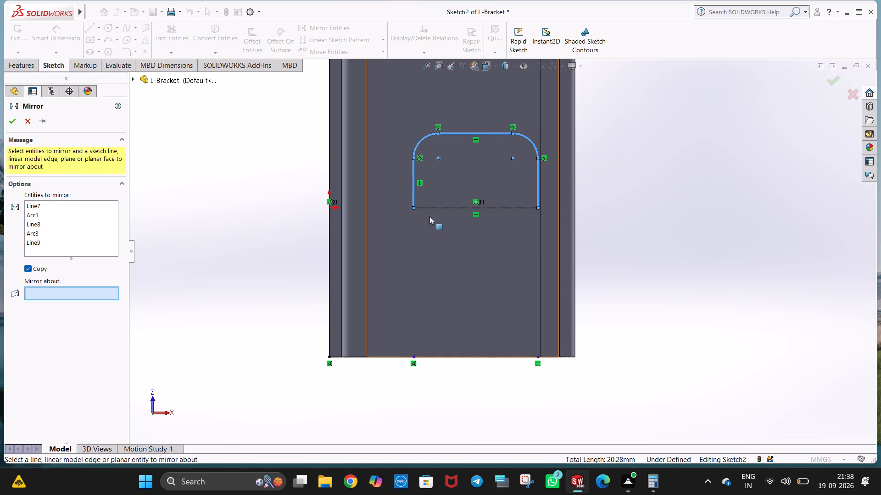
click(436, 210)
right_click(436, 210)
click(634, 235)
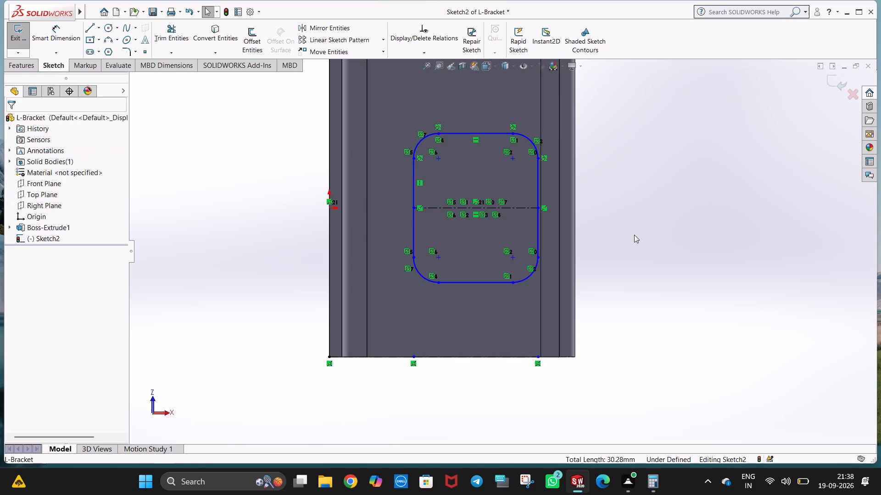
Dimension the upper corner arc nearest the origin with a 2 mm radius.
scroll(510, 246, down, 1)
click(57, 32)
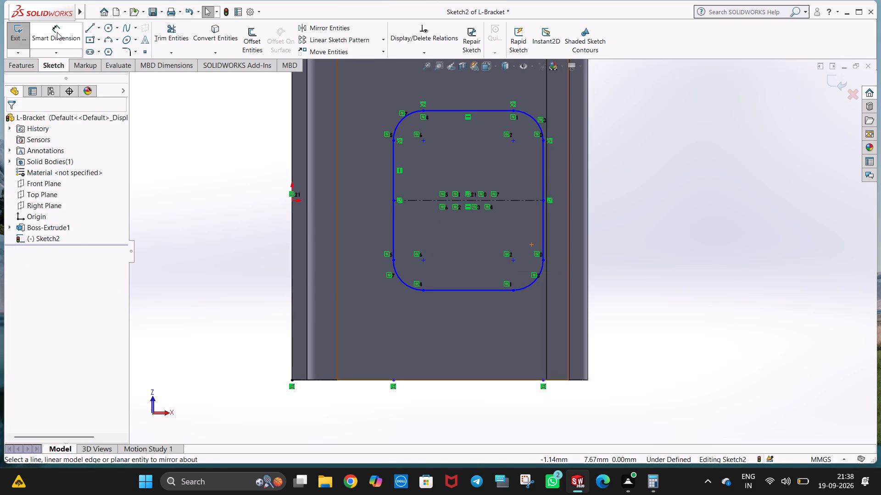
click(398, 119)
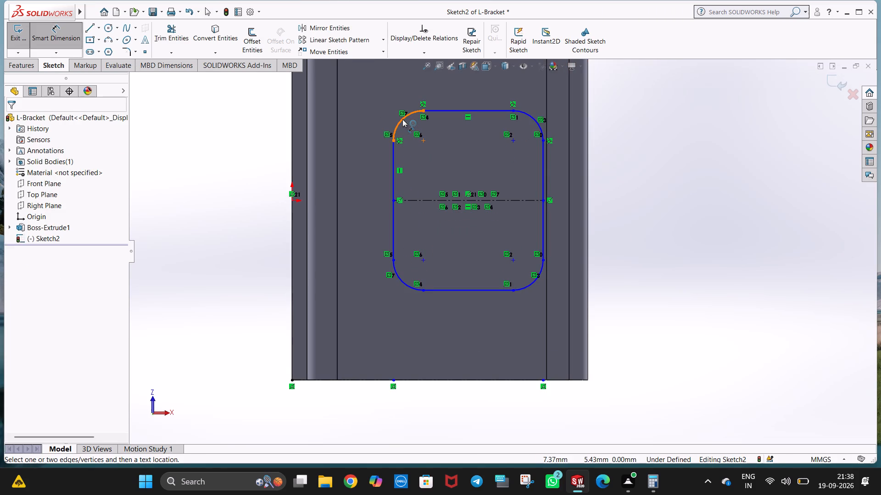
click(402, 119)
click(383, 108)
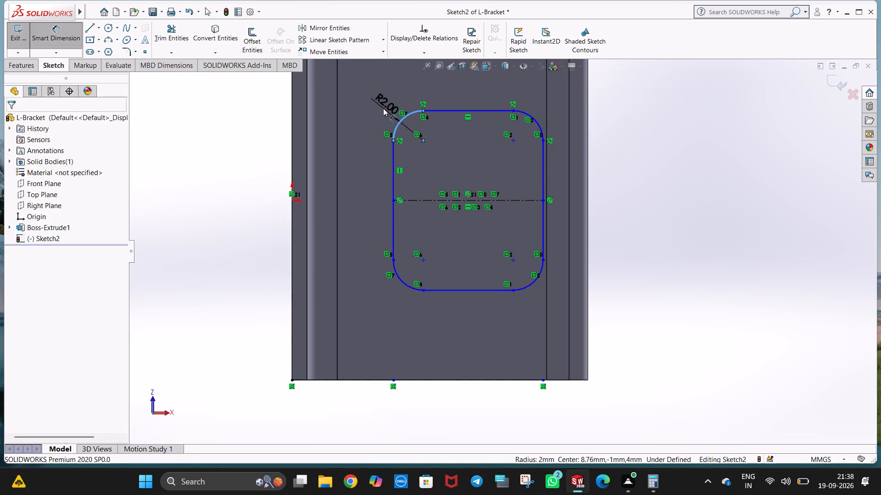
click(342, 95)
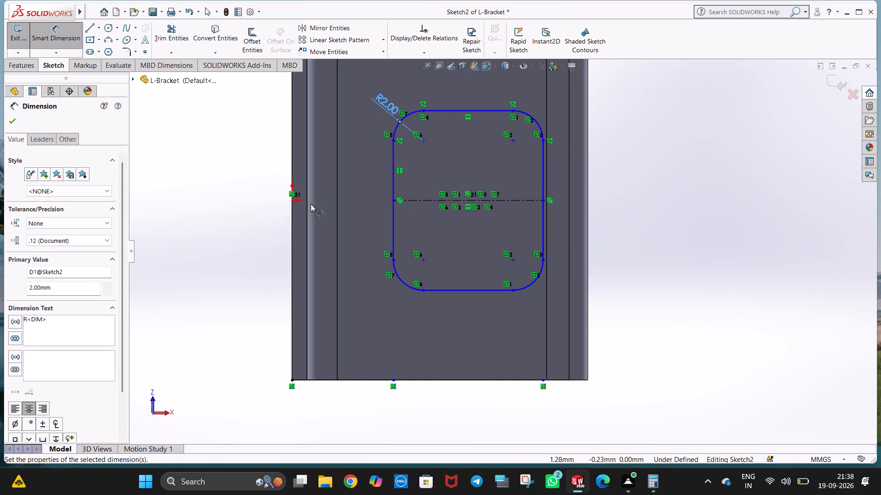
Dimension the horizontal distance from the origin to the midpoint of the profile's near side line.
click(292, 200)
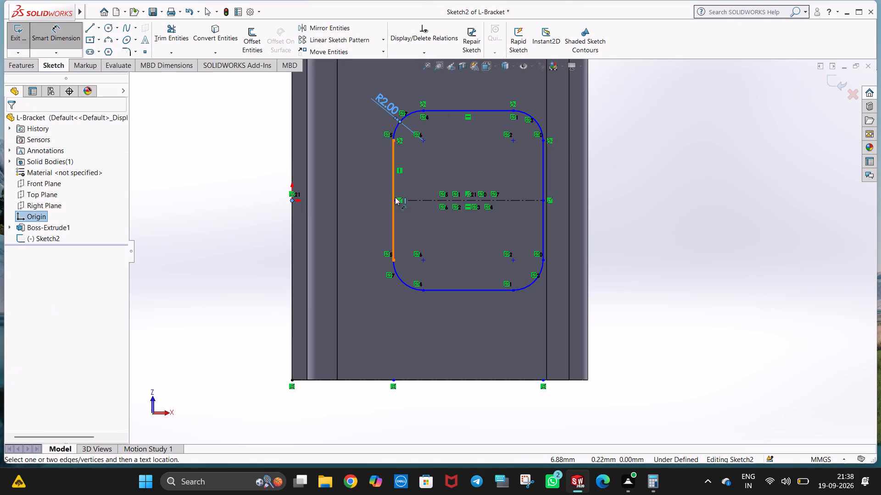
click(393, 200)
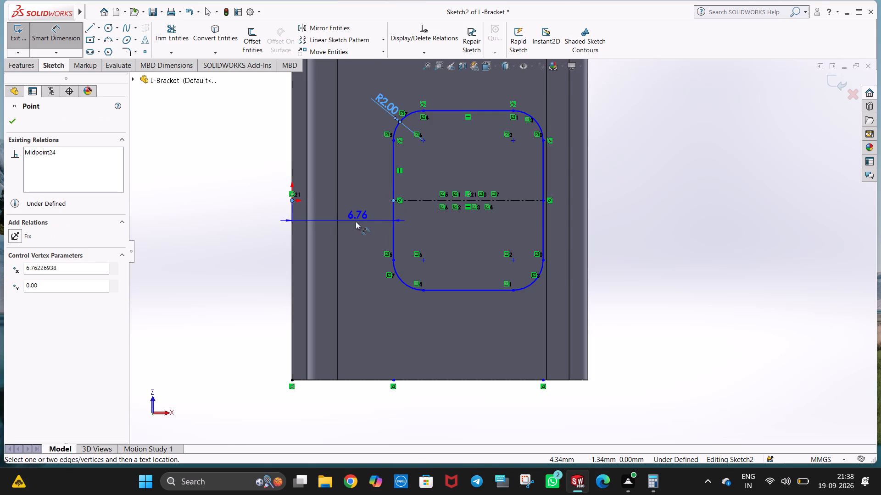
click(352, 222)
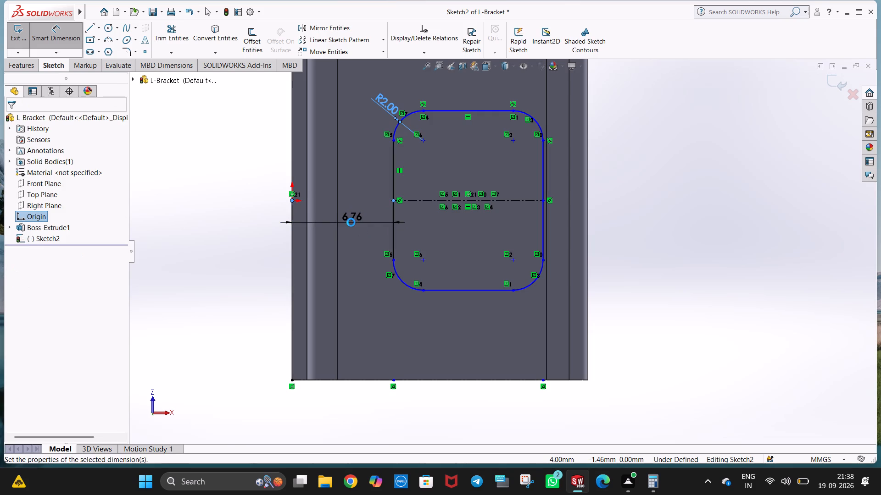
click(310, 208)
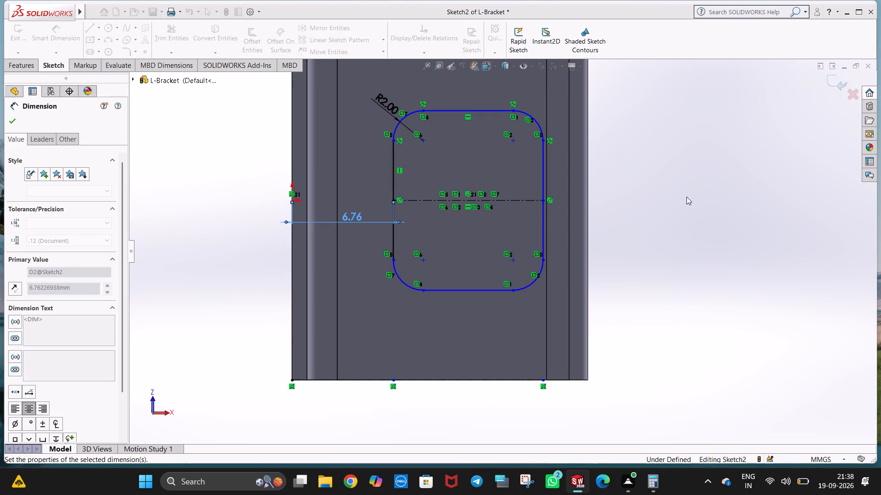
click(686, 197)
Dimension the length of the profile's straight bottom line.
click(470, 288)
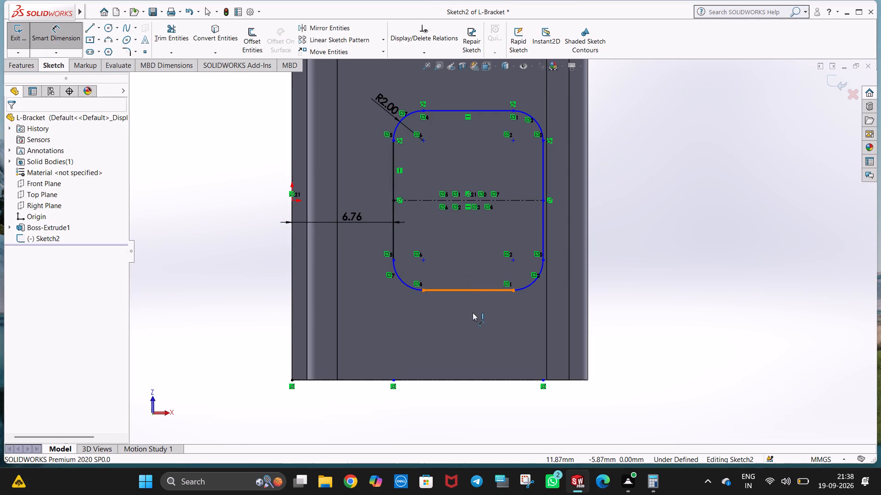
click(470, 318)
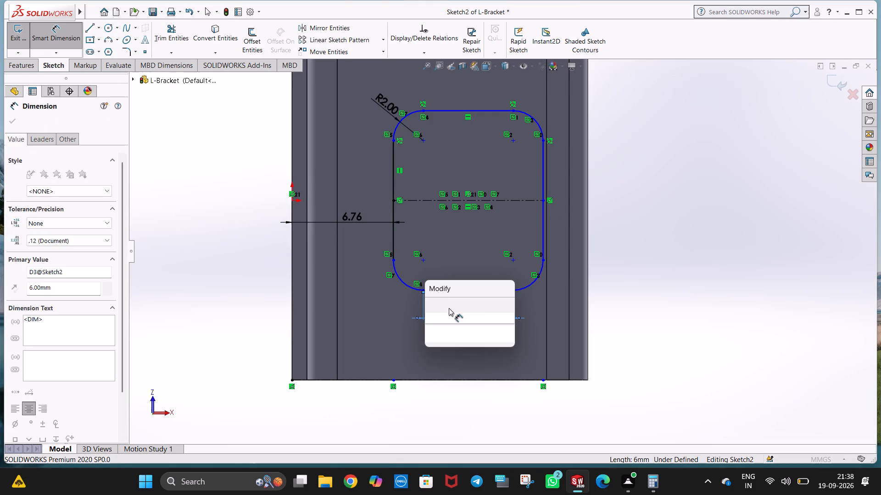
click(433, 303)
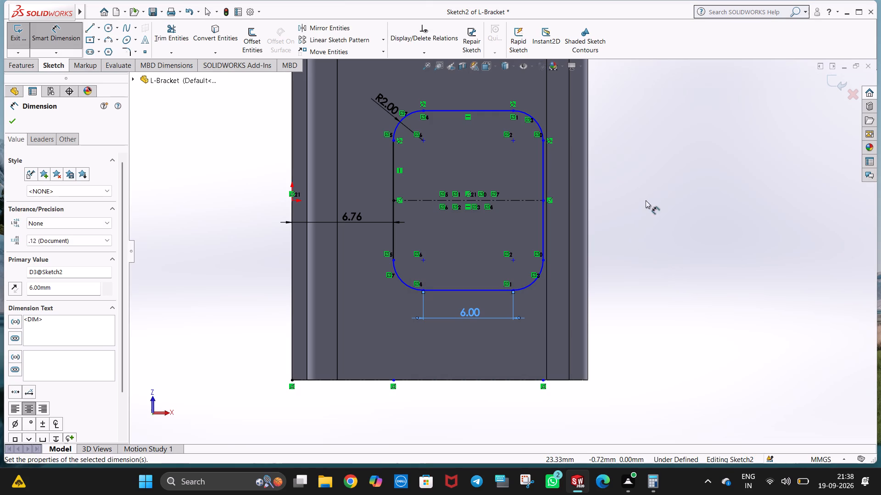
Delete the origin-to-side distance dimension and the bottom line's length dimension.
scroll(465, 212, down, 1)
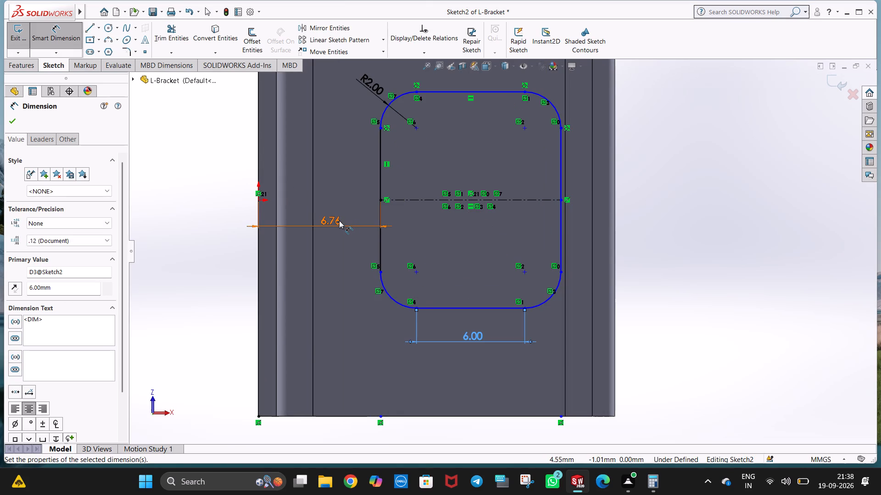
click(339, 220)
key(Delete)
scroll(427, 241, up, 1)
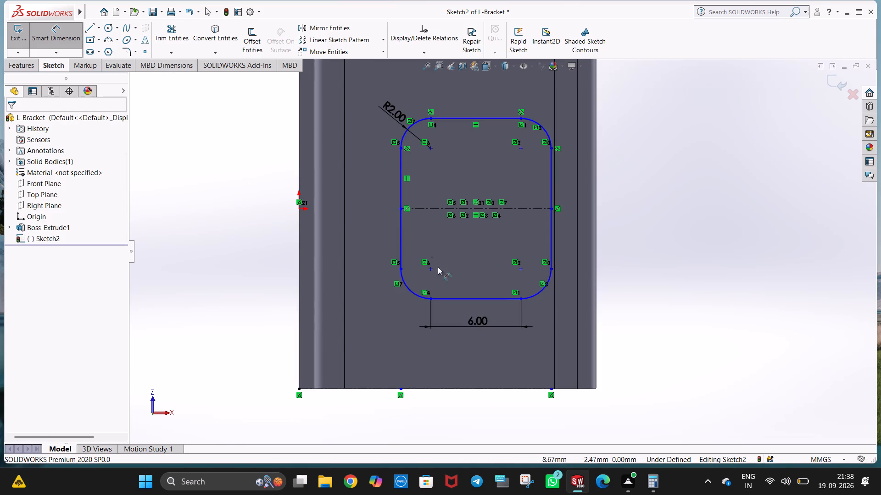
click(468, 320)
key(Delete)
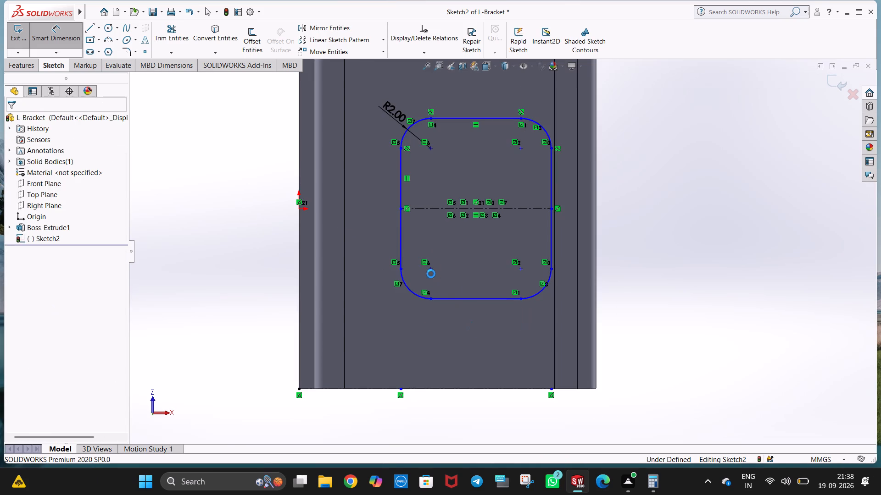
Dimension the distance from the horizontal centerline to the profile's bottom line at 6 mm.
click(435, 208)
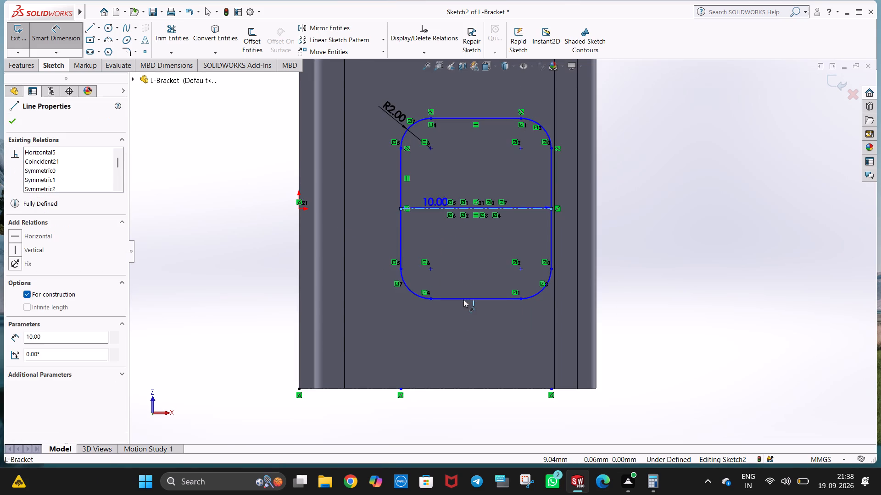
click(463, 299)
click(456, 258)
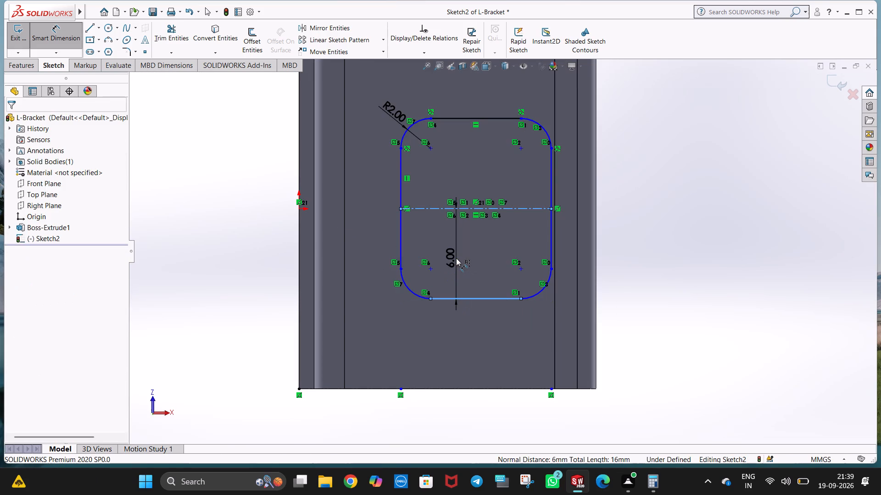
click(420, 240)
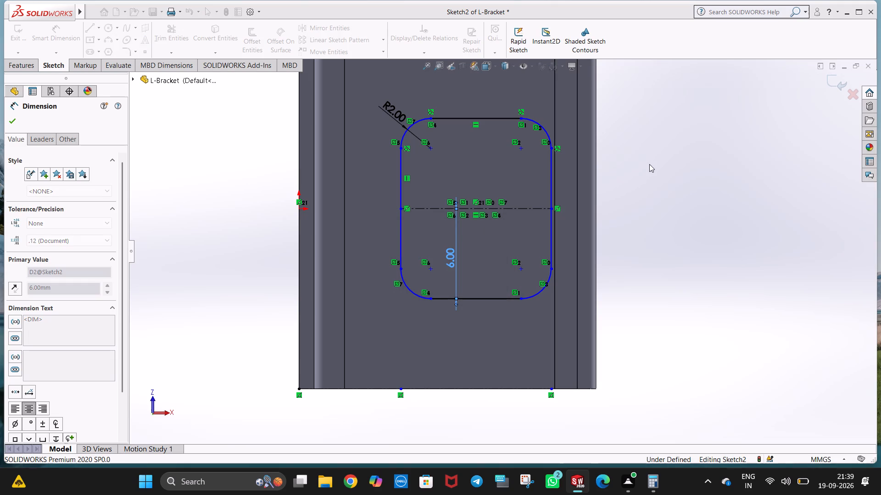
click(644, 167)
Dimension the profile's near side line at 6 mm from the origin.
scroll(520, 246, down, 1)
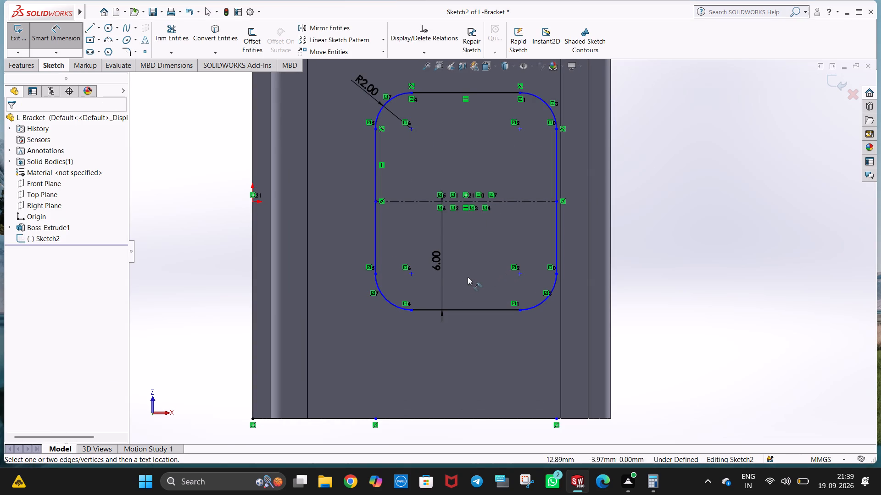
click(375, 252)
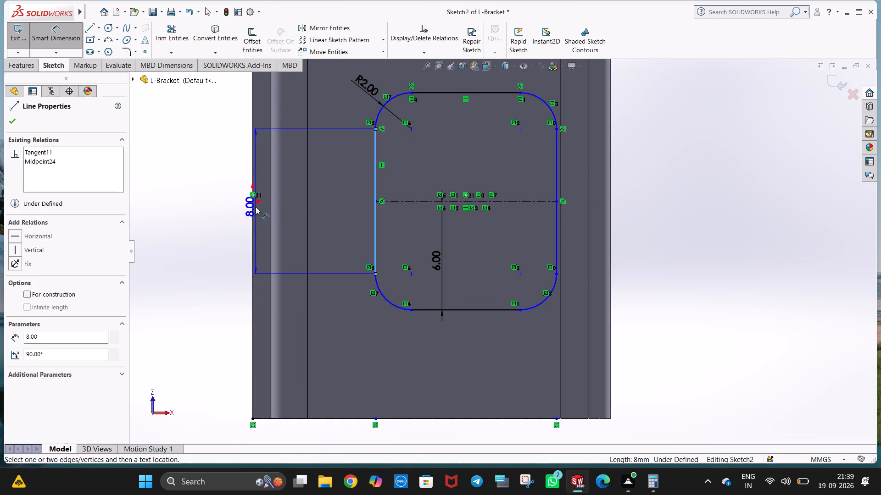
click(252, 202)
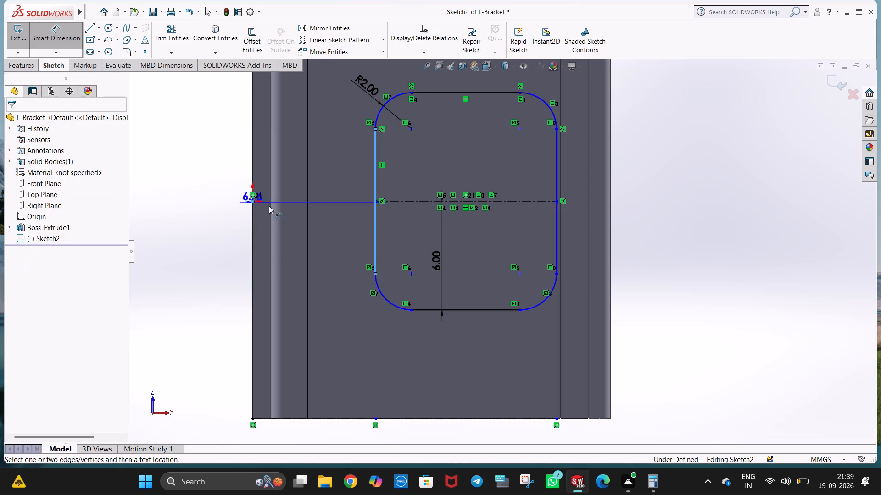
click(324, 227)
key(6)
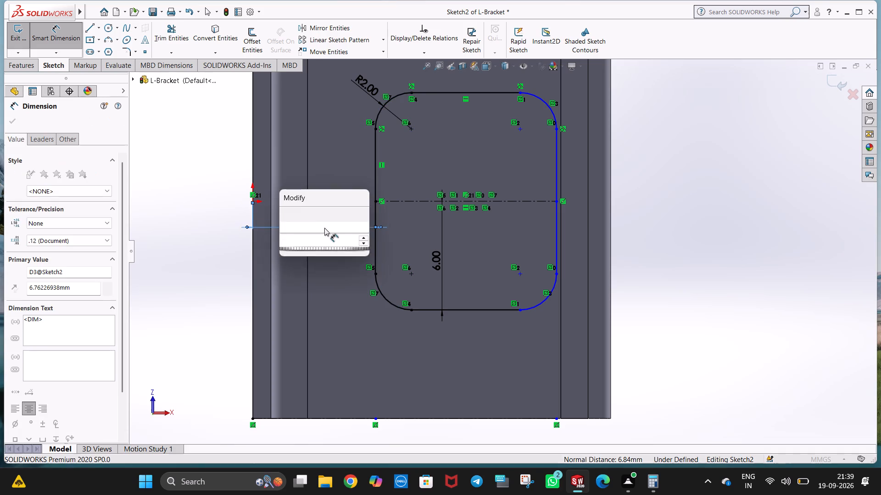
key(Return)
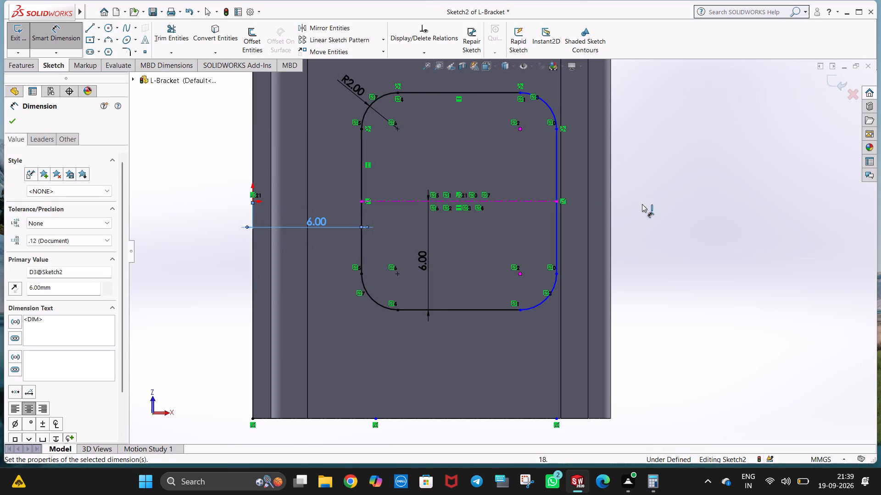
click(648, 205)
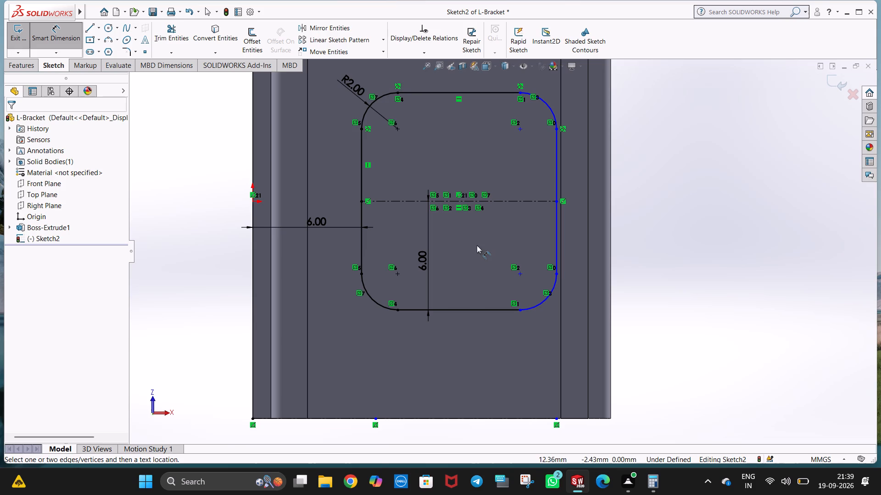
Dimension the profile's width between its two side lines and set it to 10 mm.
click(360, 243)
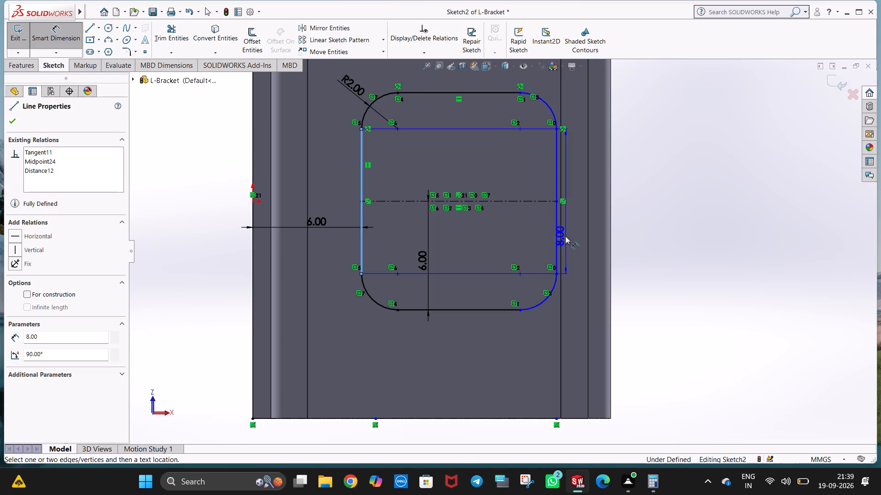
click(557, 236)
click(464, 243)
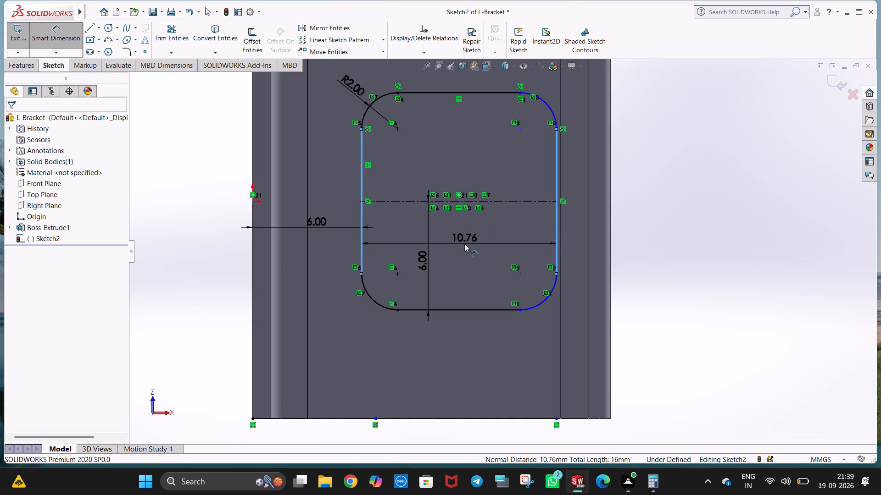
text(10)
key(Return)
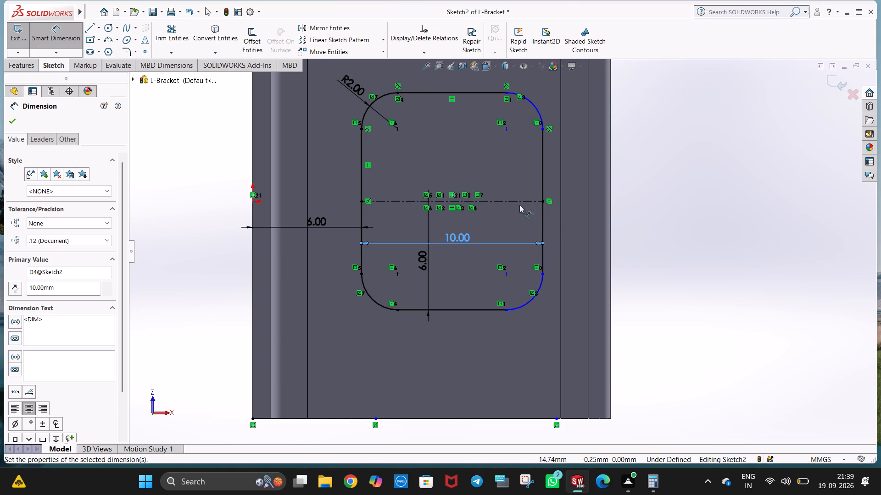
Dimension the radius of the profile's underdefined lower corner arc, opposite the already dimensioned corner, at 2 mm.
scroll(516, 177, down, 2)
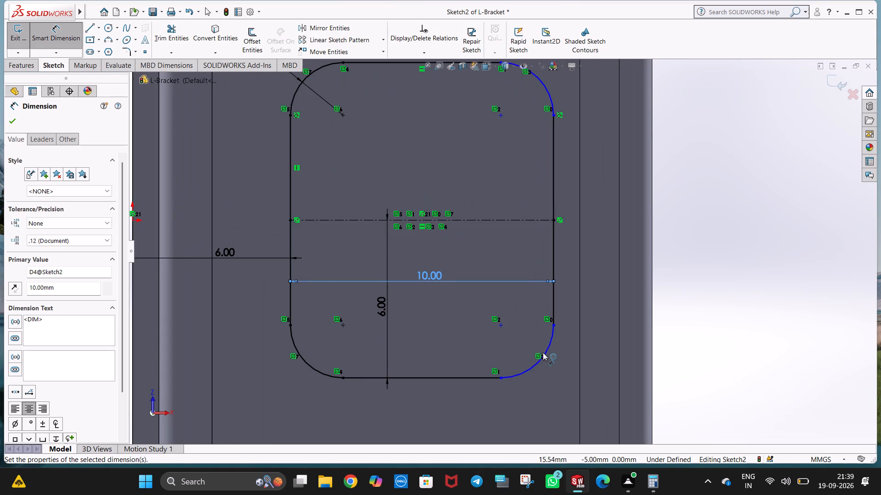
click(545, 350)
click(515, 339)
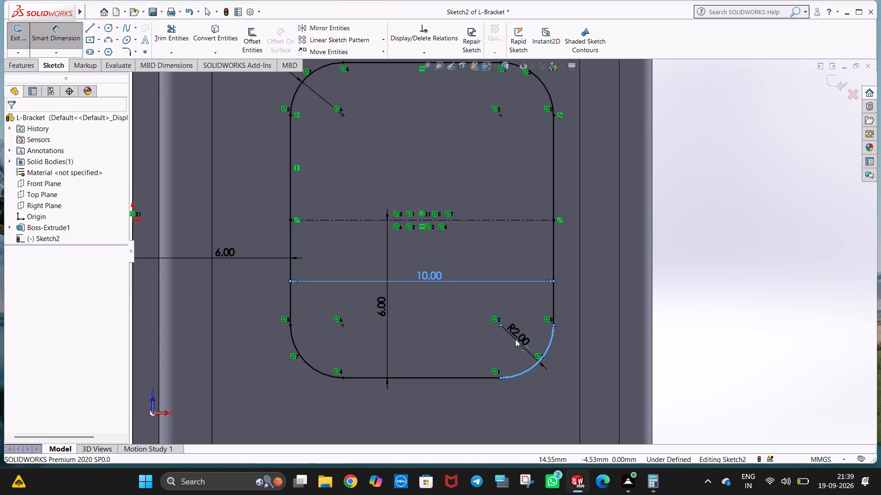
click(480, 324)
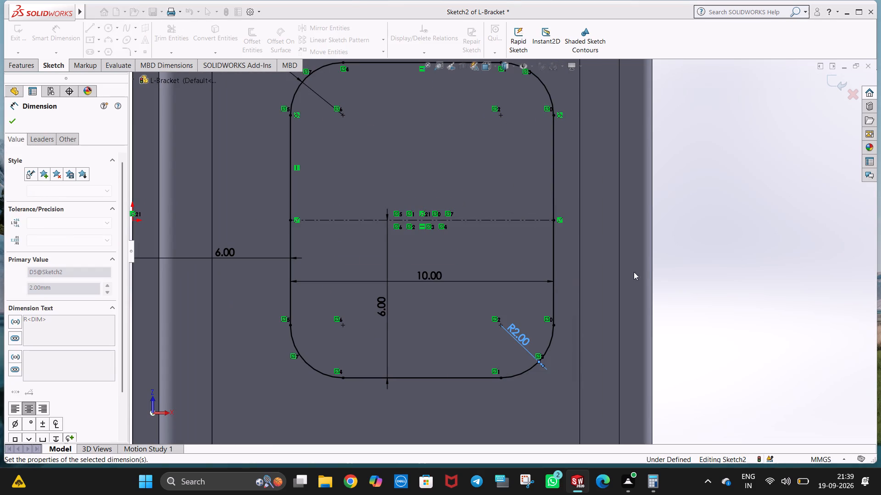
click(684, 268)
Cut the rounded-corner profile through the bracket flange with an Extruded Cut, using a Mid Plane end condition and 10 mm depth.
scroll(684, 268, up, 2)
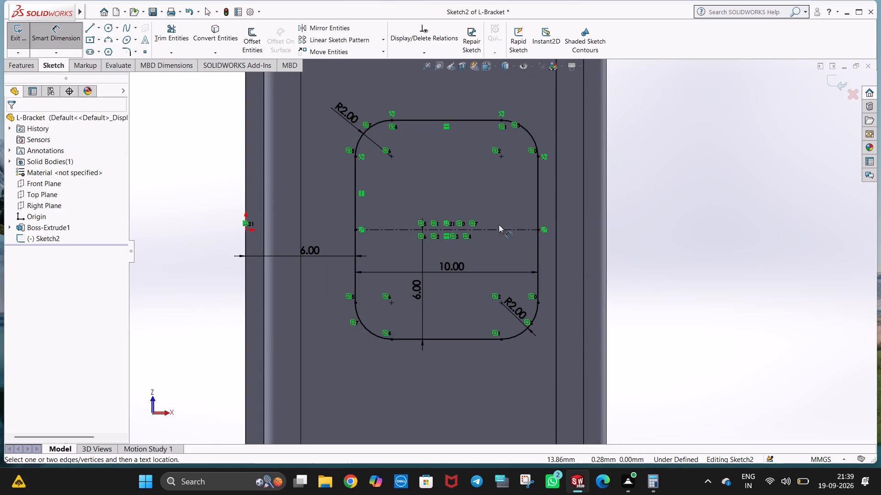
middle_drag(672, 228, 668, 245)
click(25, 69)
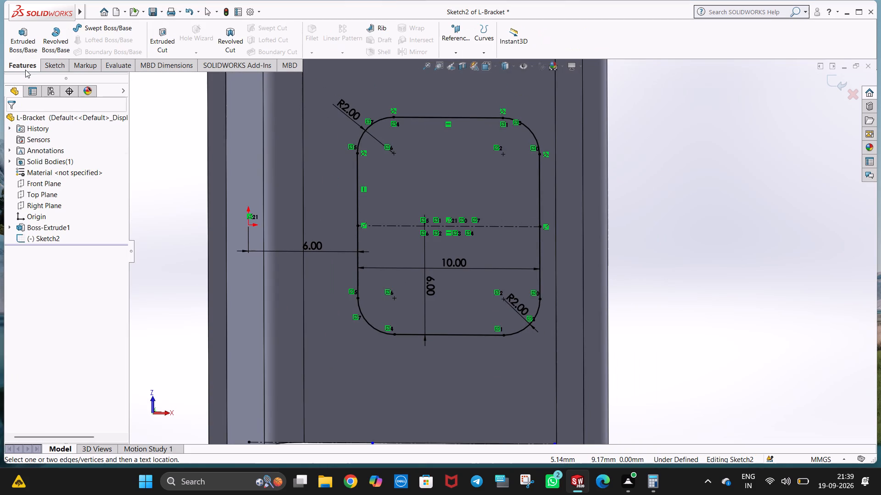
click(165, 49)
scroll(614, 260, up, 2)
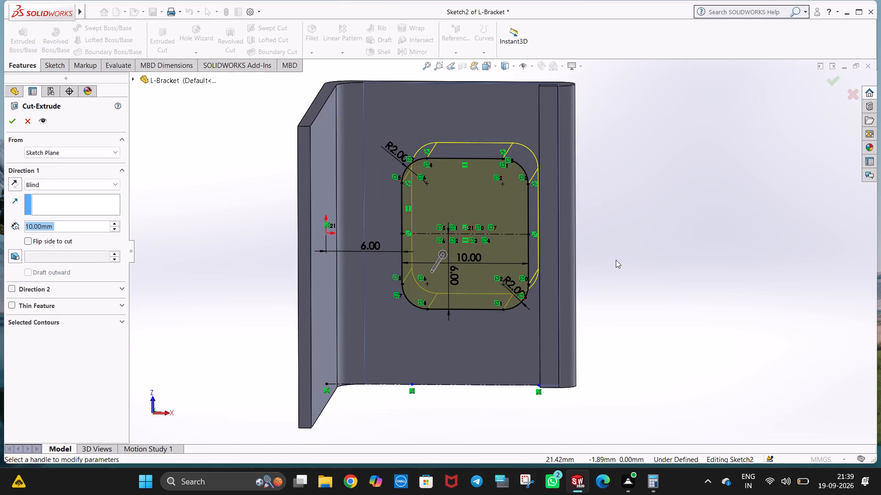
middle_drag(612, 262, 479, 269)
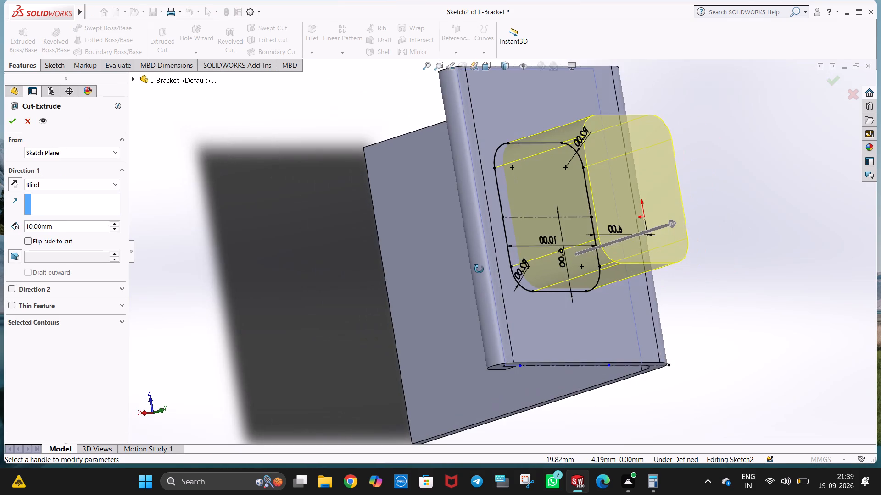
middle_drag(479, 269, 543, 305)
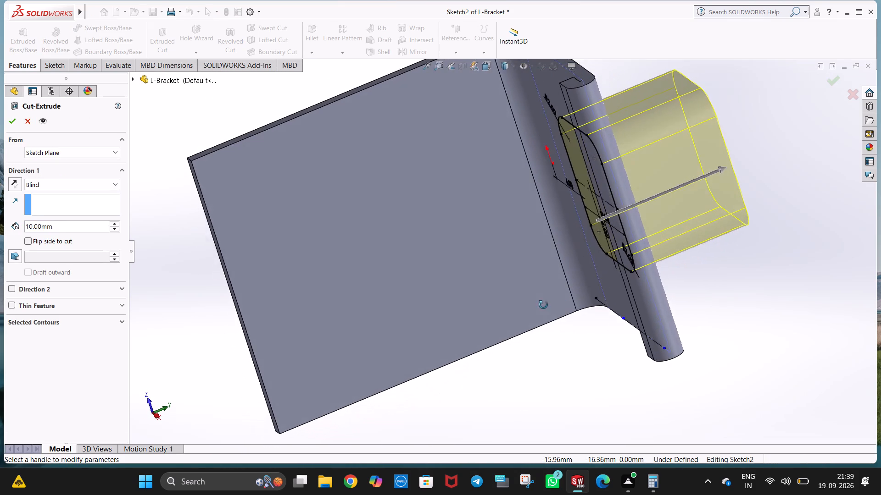
middle_drag(543, 305, 538, 308)
click(59, 184)
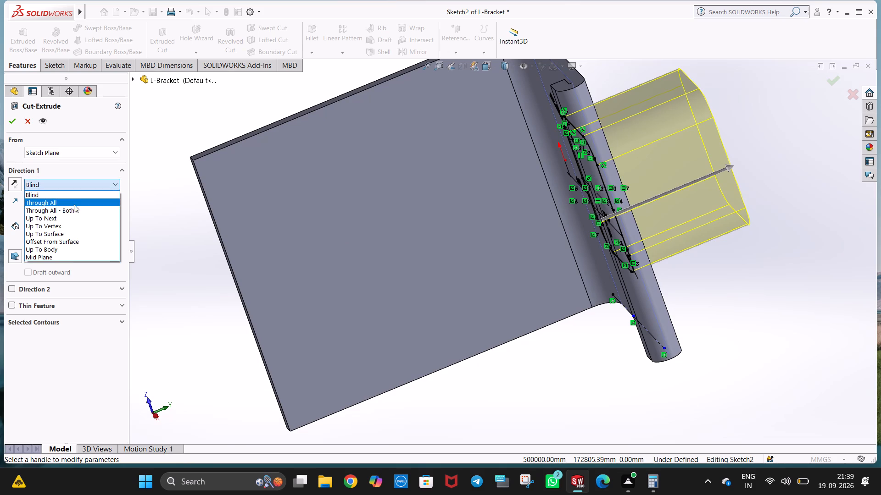
click(68, 257)
middle_drag(723, 236, 719, 163)
click(14, 120)
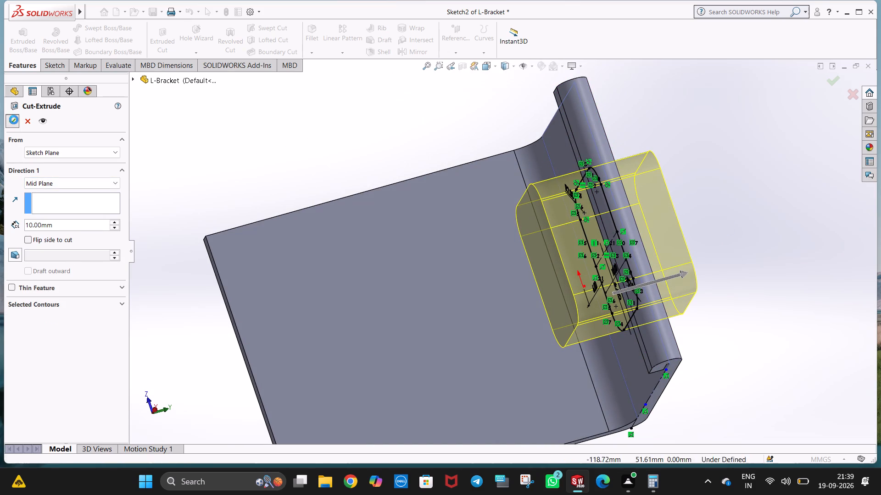
Examine the bracket and its rounded-corner cutout in isometric view and from several other angles.
key(ctrl+7)
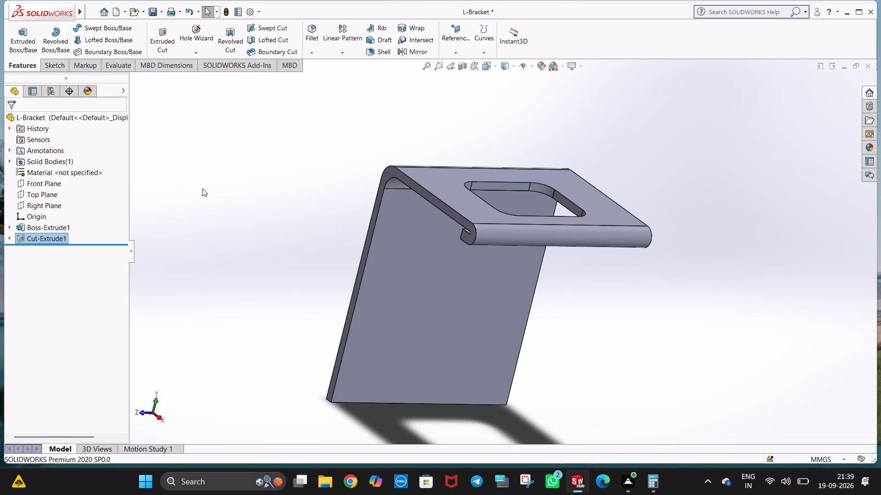
middle_drag(569, 234, 559, 213)
scroll(559, 213, up, 2)
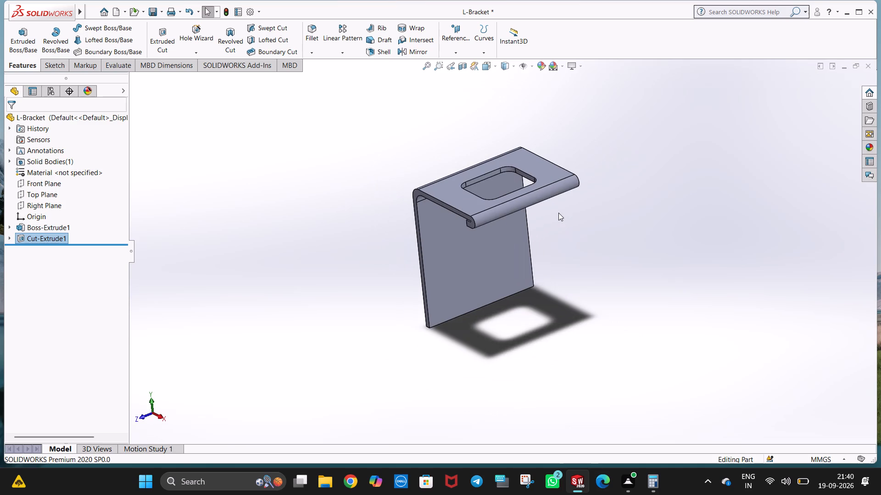
middle_drag(558, 213, 523, 133)
middle_drag(542, 293, 532, 193)
scroll(532, 194, up, 1)
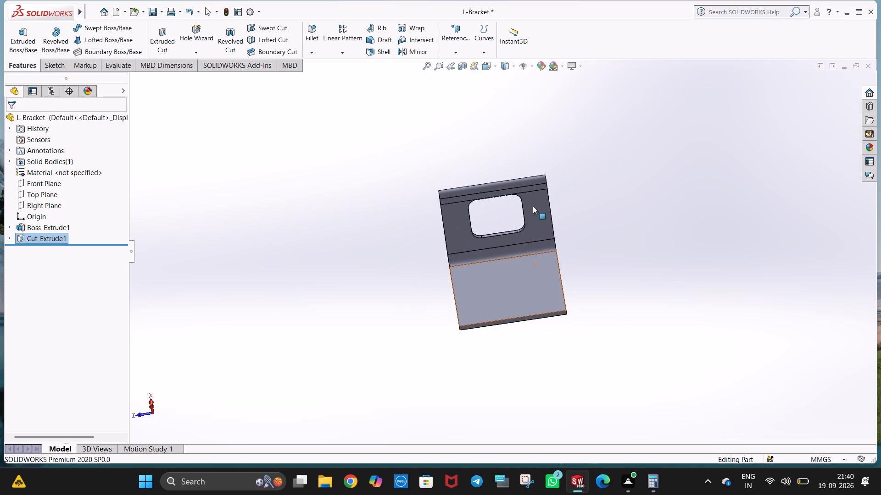
middle_drag(533, 206, 534, 166)
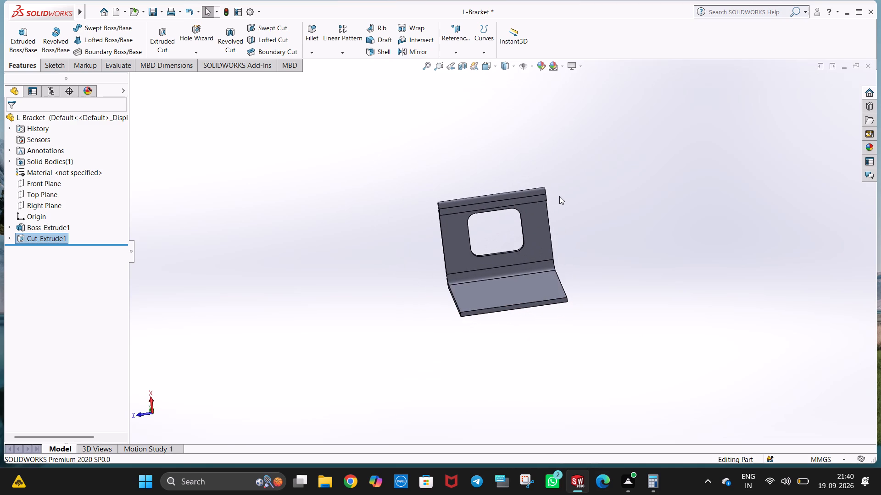
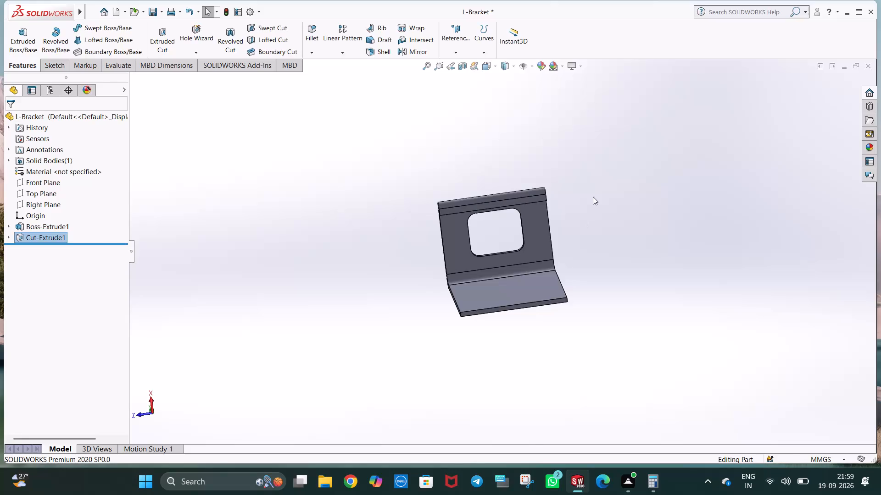
Start a sketch on the inner face of the plain flange without the cutout and view it normal to the sketch plane.
scroll(494, 295, down, 1)
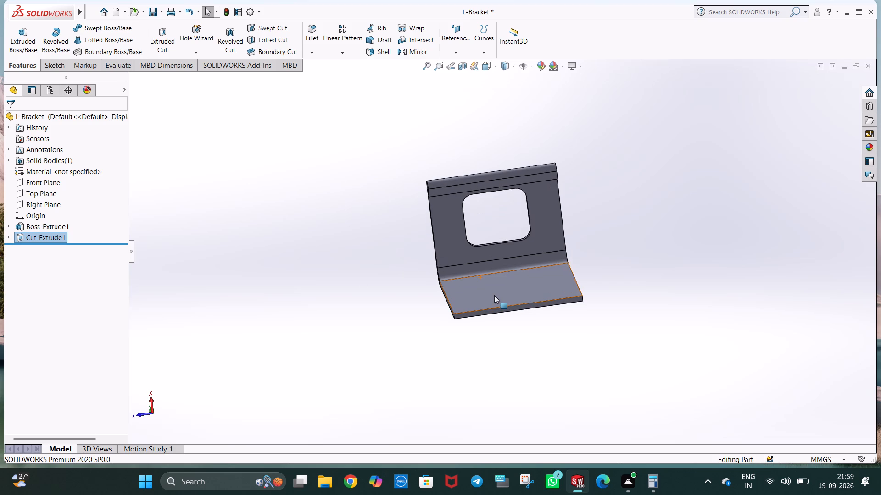
middle_drag(494, 295, 519, 333)
right_click(507, 298)
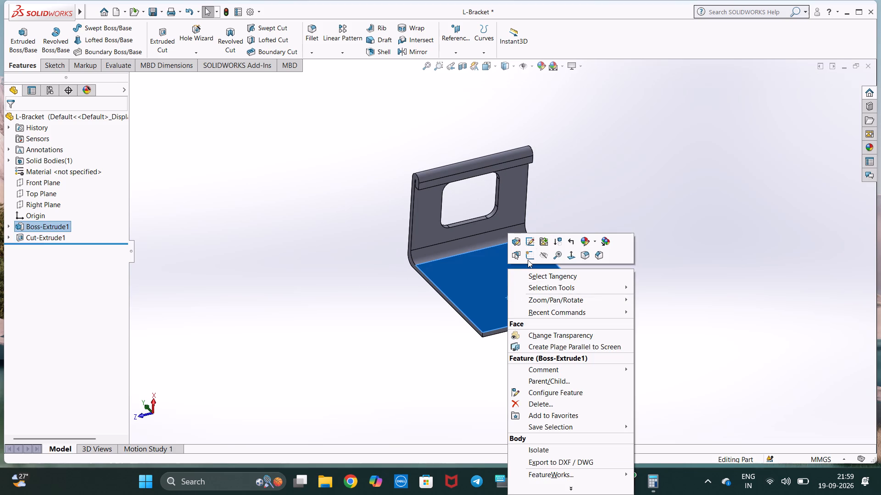
click(528, 256)
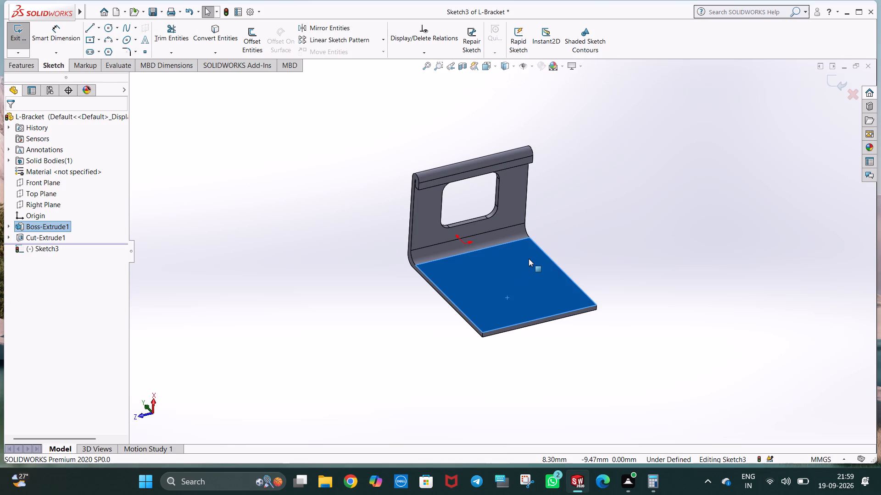
key(ctrl+8)
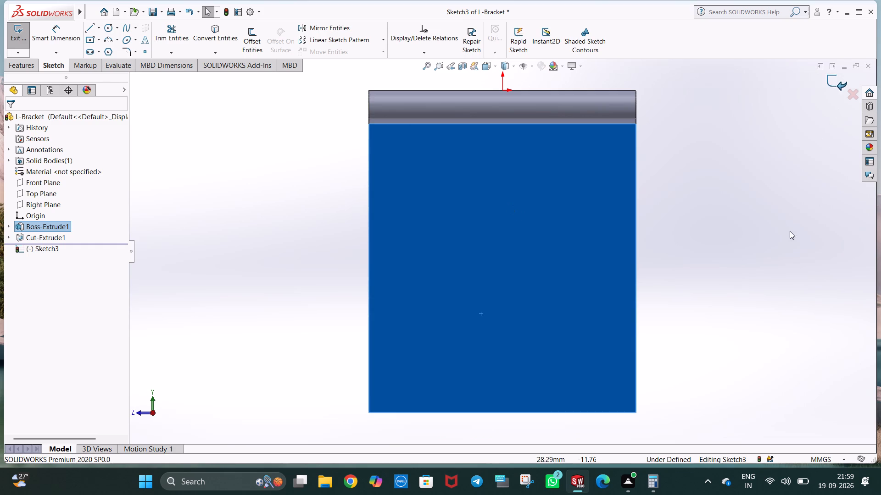
Draw an 11 mm centerline along the flange's negative-Z side edge, starting at the corner of the bend-side outer edge.
scroll(501, 244, up, 1)
scroll(501, 244, down, 1)
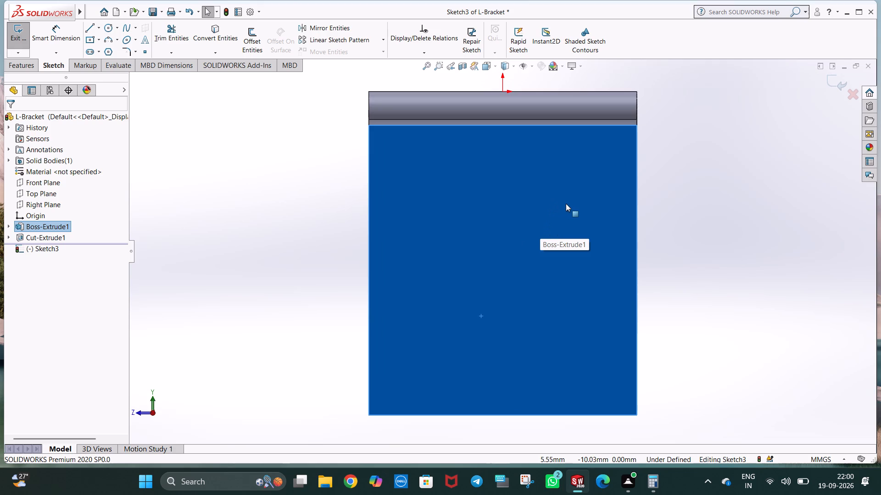
click(99, 27)
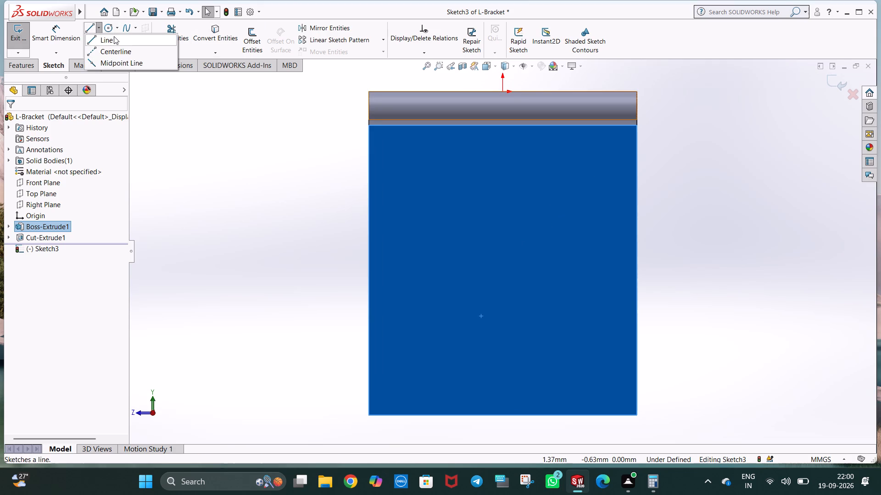
click(114, 49)
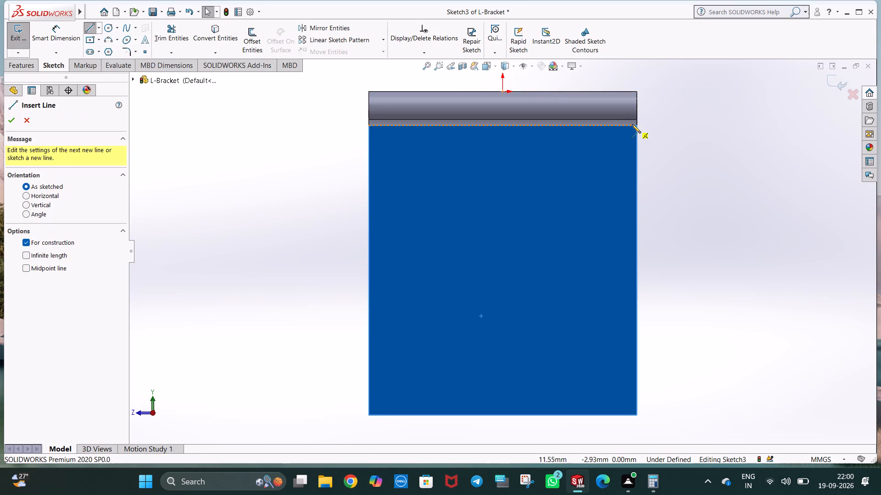
scroll(644, 137, down, 1)
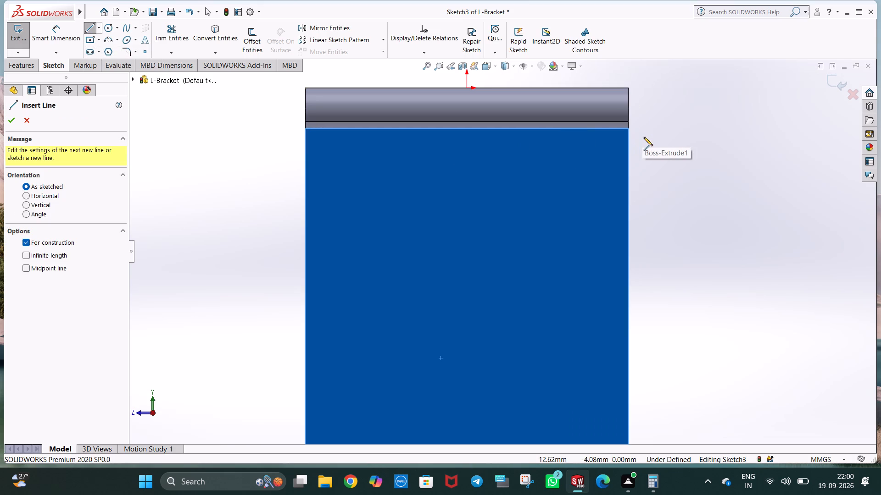
middle_drag(675, 211, 678, 203)
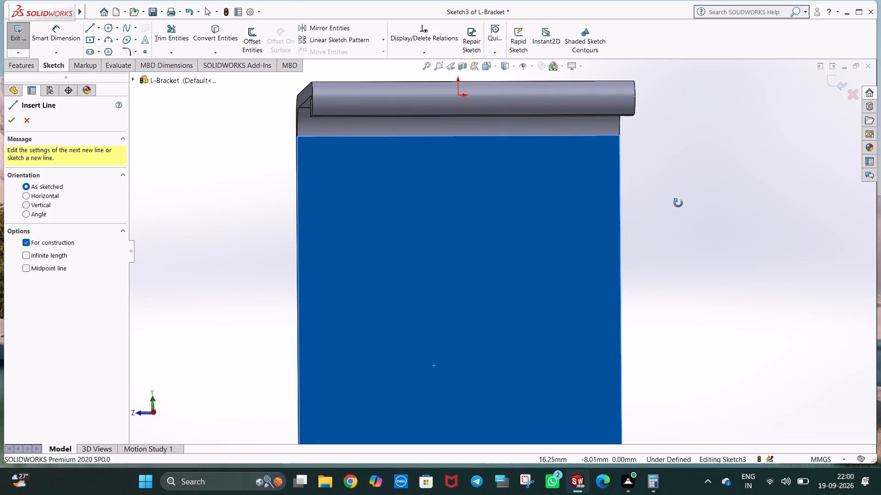
middle_drag(678, 203, 677, 206)
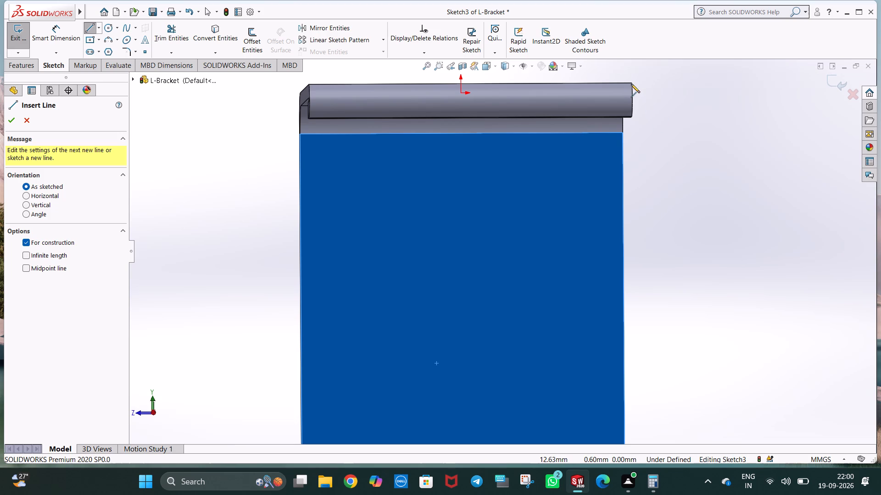
key(ctrl+8)
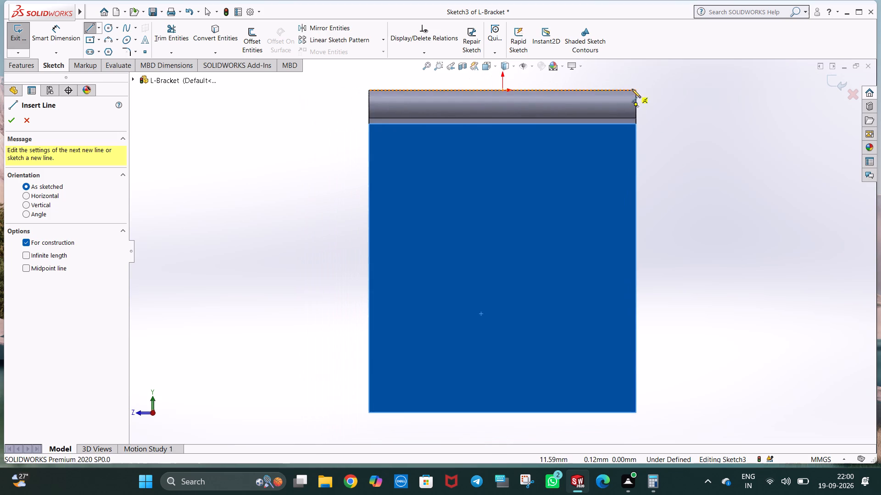
click(636, 90)
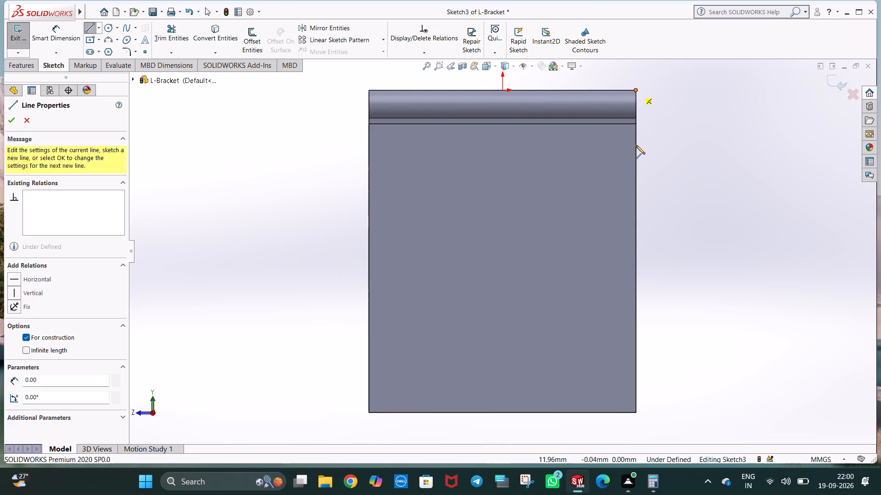
click(636, 166)
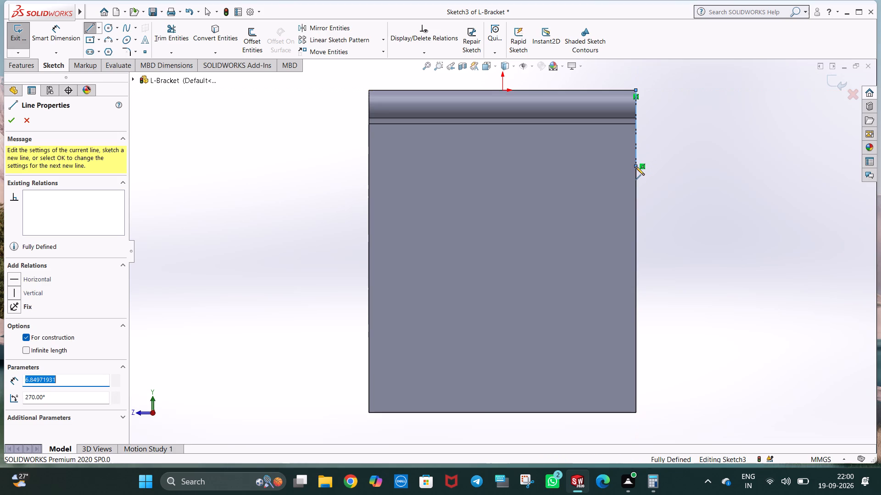
text(11)
key(Return)
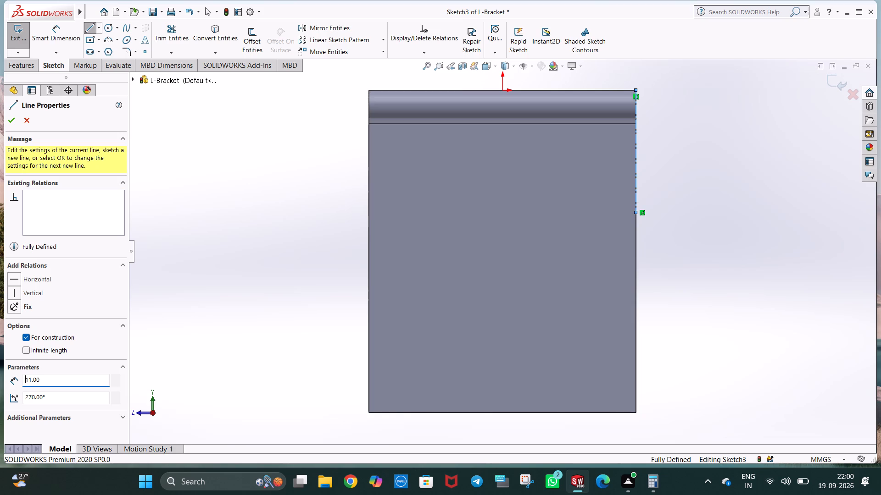
key(Escape)
click(708, 208)
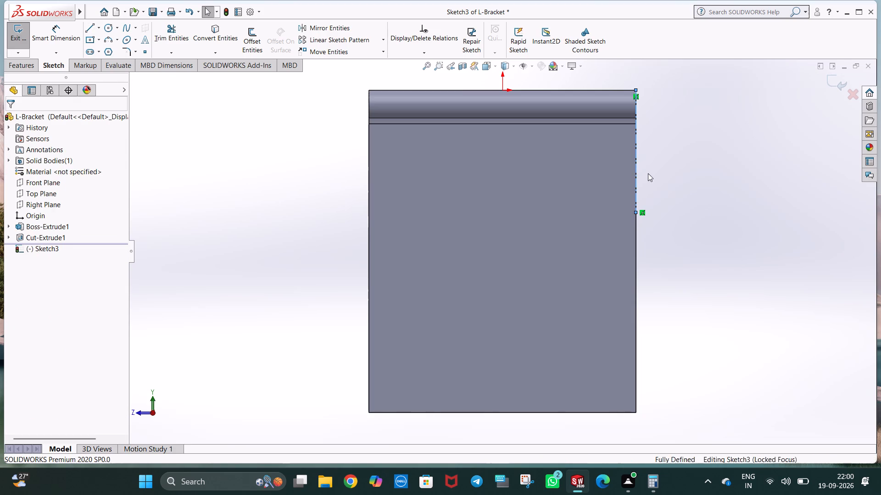
Draw a 29 mm vertical centerline from the origin to the midpoint of the flange's free end edge.
click(100, 30)
click(108, 54)
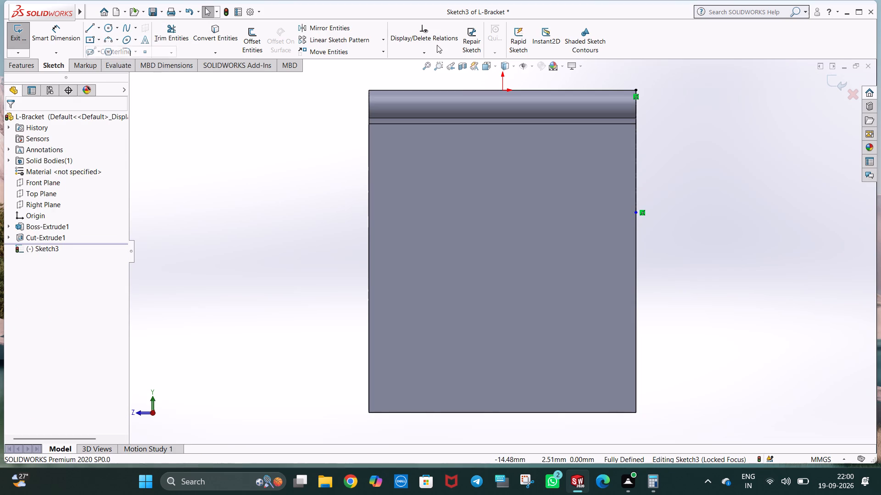
click(503, 89)
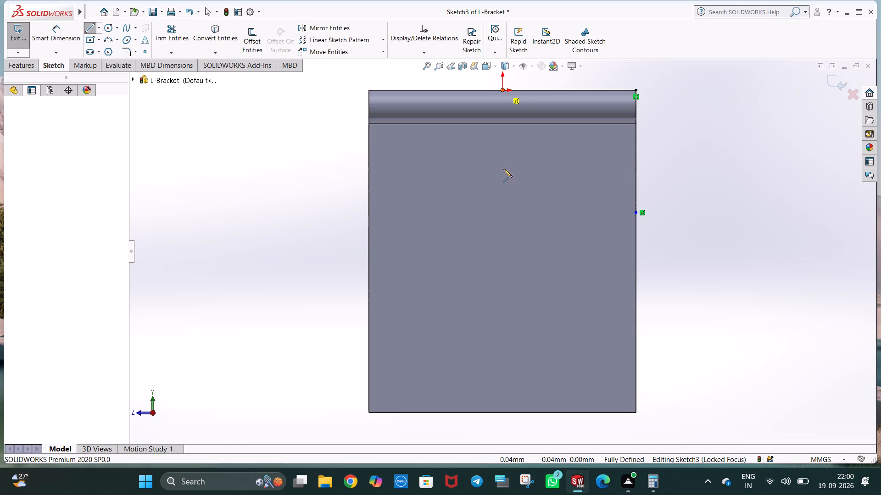
click(502, 413)
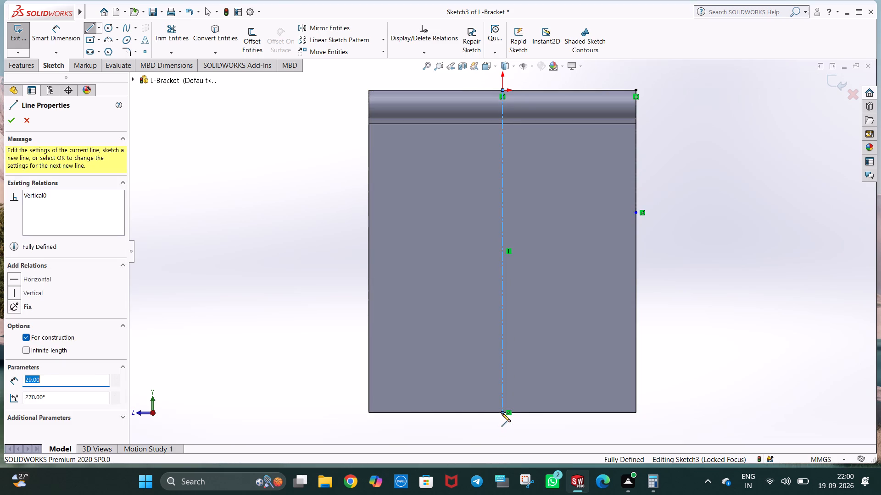
key(Escape)
key(Escape)
click(666, 302)
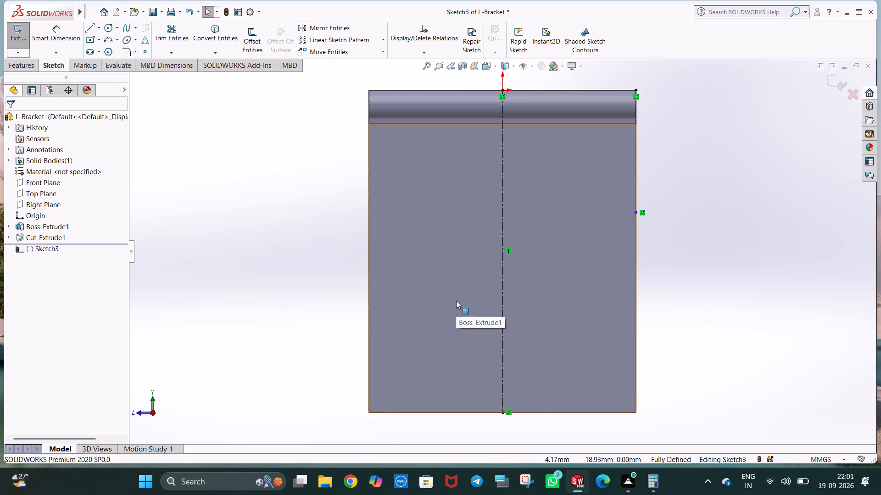
click(325, 194)
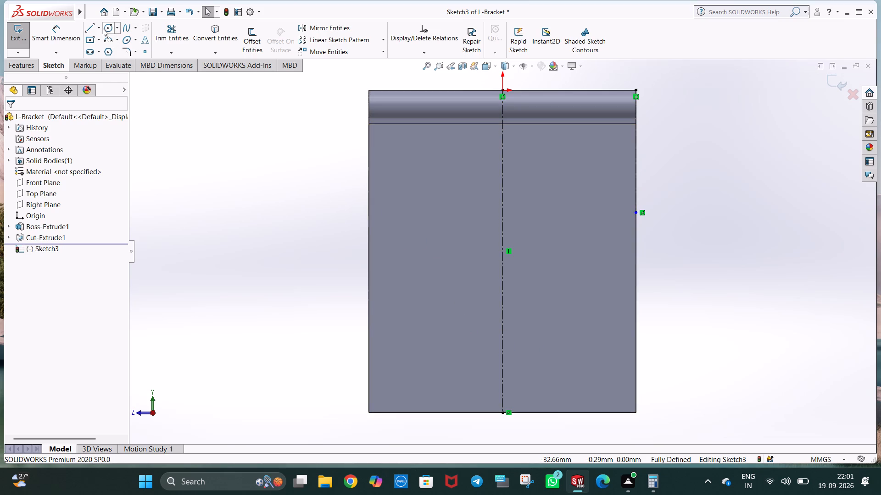
Draw an 8 mm centerline from the midpoint of the free end edge back along the vertical centerline.
click(99, 29)
click(103, 54)
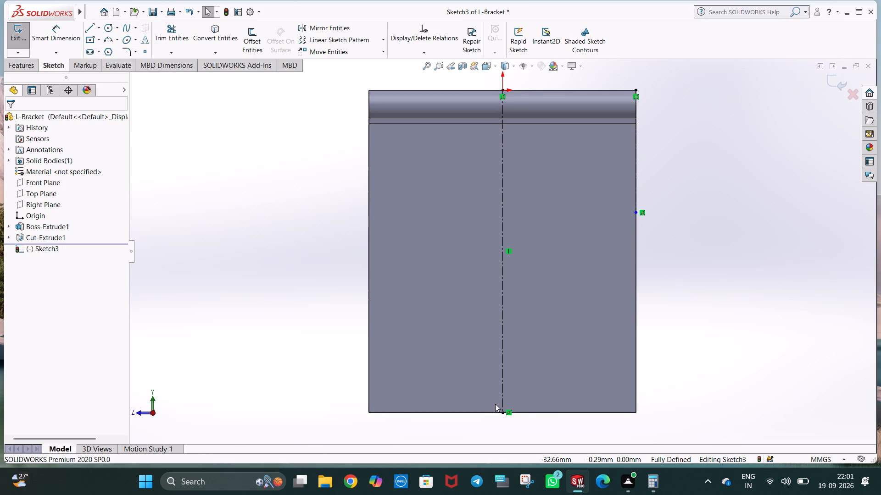
click(502, 413)
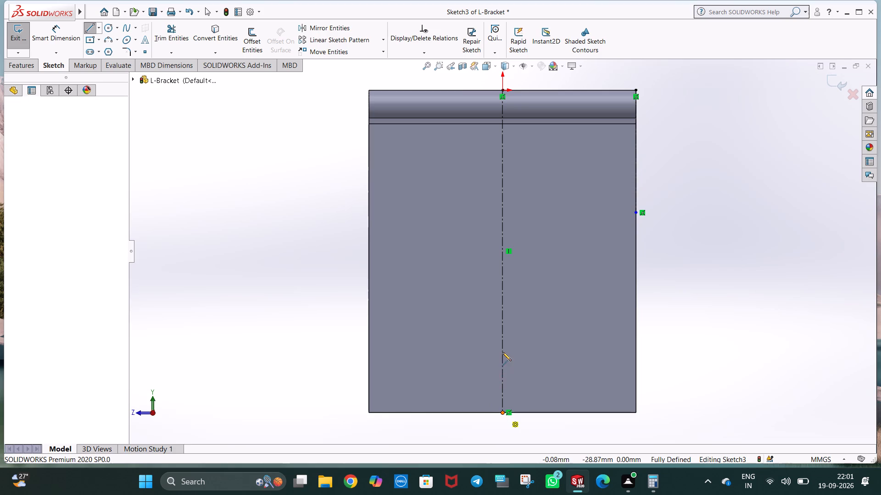
click(502, 316)
key(8)
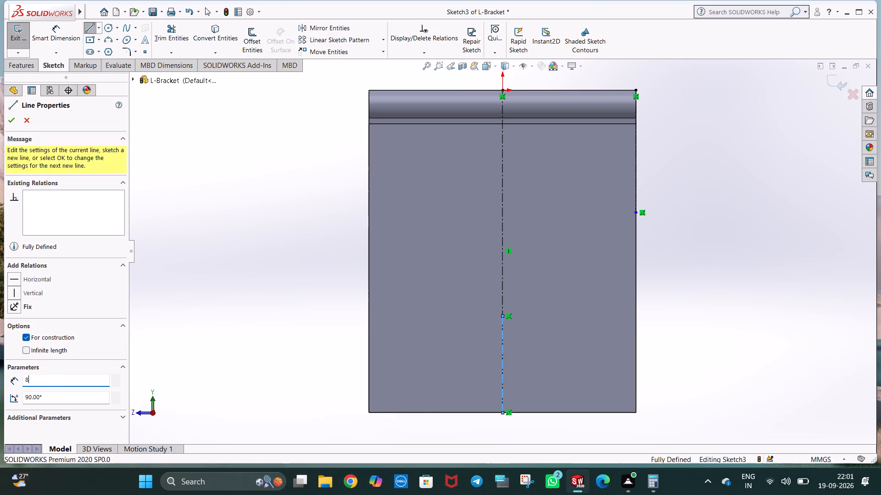
key(Return)
key(Escape)
key(Escape)
click(685, 322)
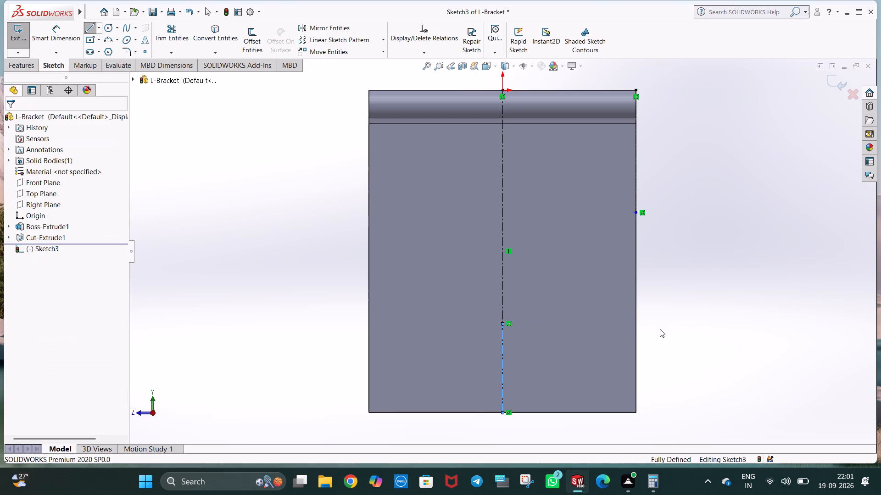
key(Escape)
Sketch a circle of radius 8 mm centred on the inner endpoint of the 8 mm centerline.
scroll(572, 350, up, 1)
scroll(484, 329, down, 2)
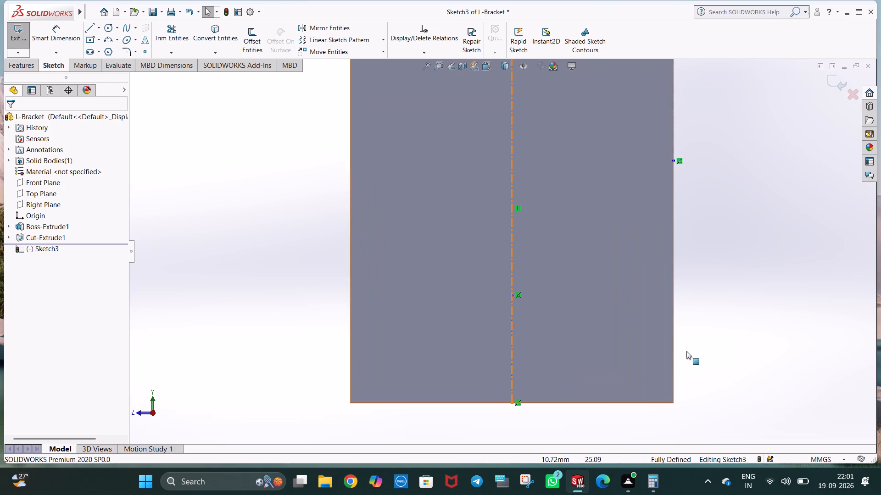
click(110, 31)
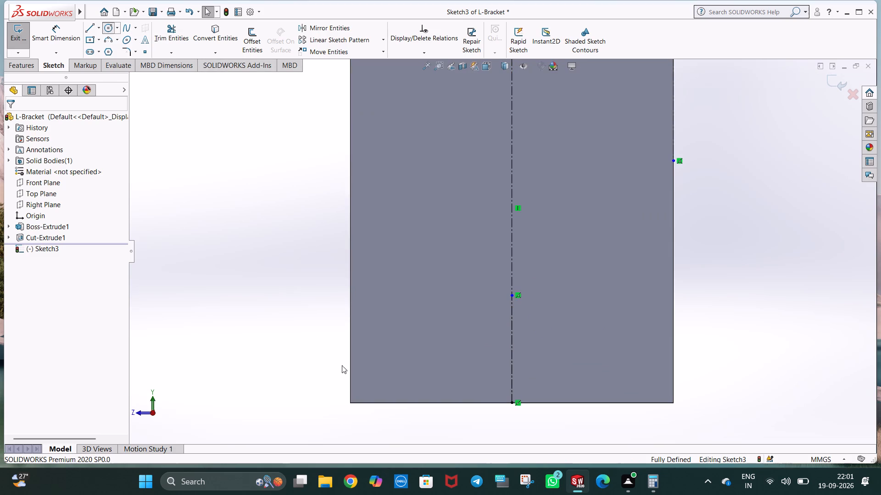
click(511, 295)
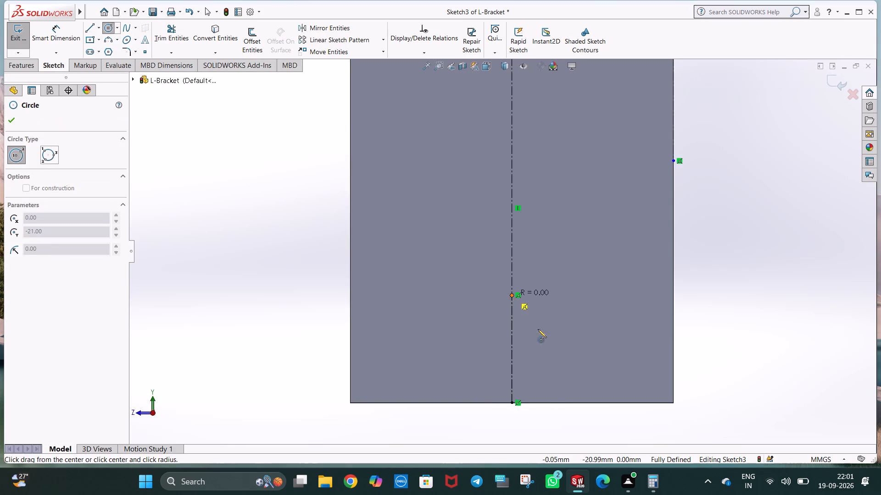
click(585, 373)
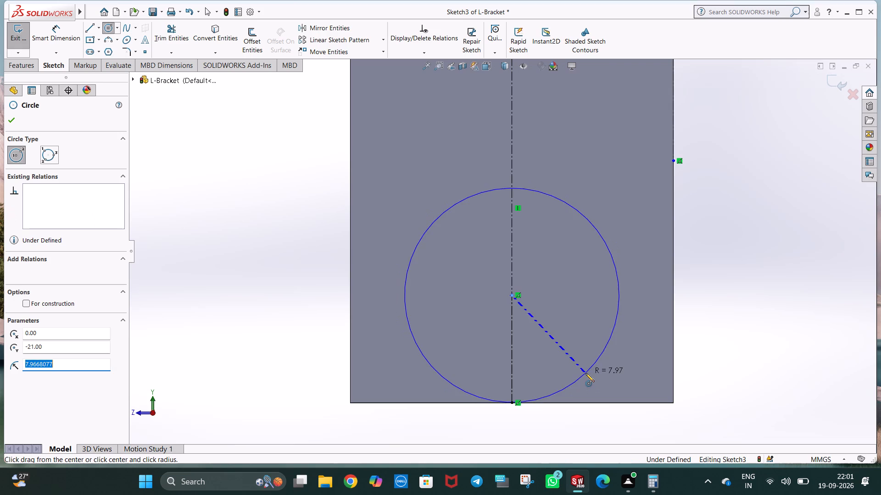
key(8)
key(Return)
key(Escape)
key(Escape)
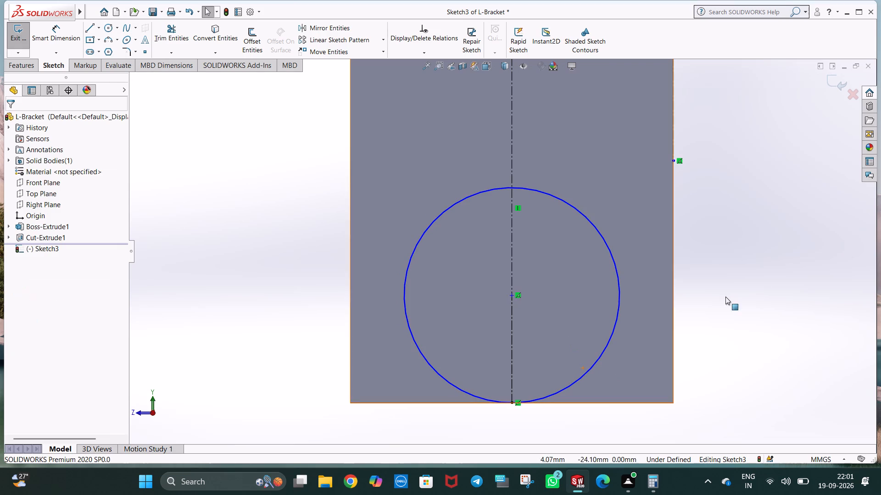
click(764, 284)
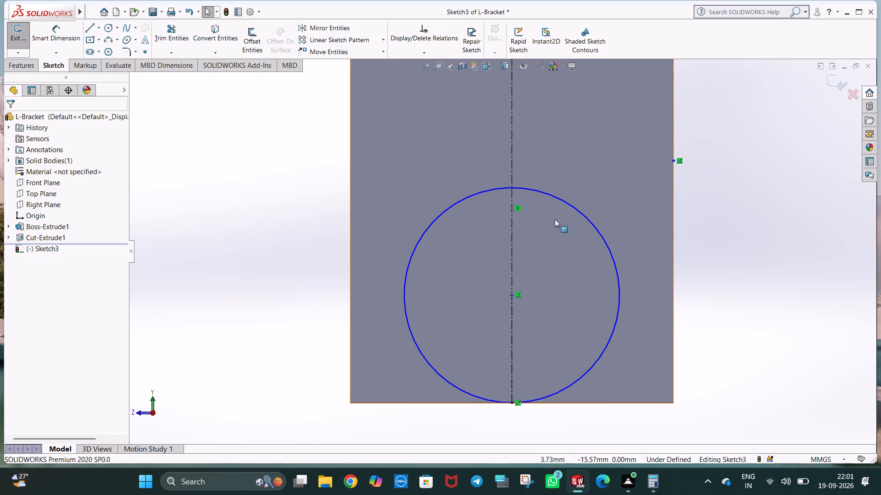
Draw a line about 13.4 mm long from the side-edge centerline's lower endpoint, ending tangent on the circle.
click(89, 29)
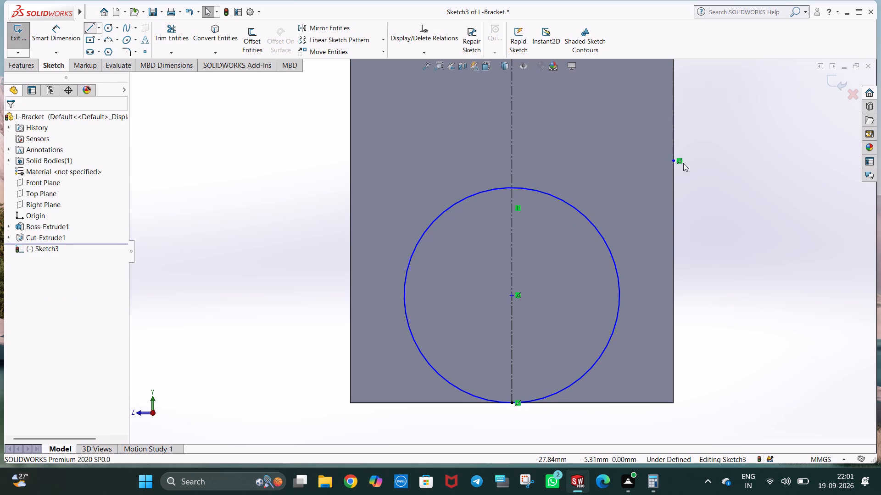
click(674, 161)
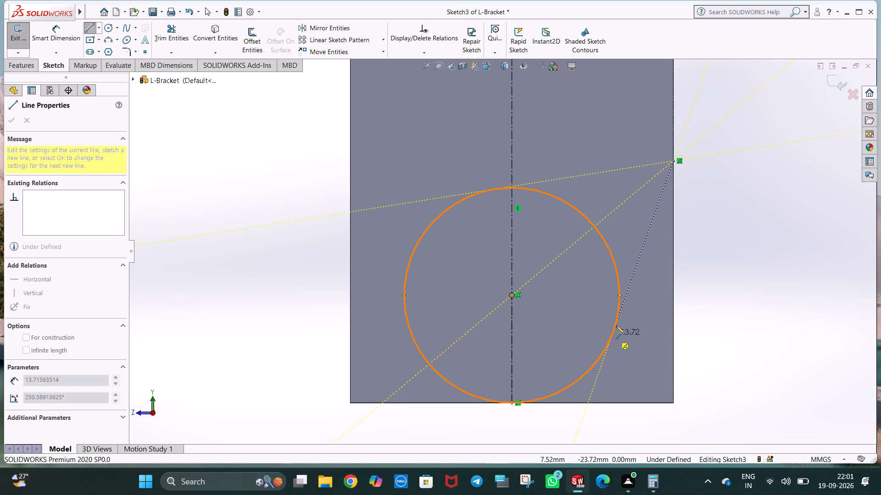
scroll(613, 345, down, 4)
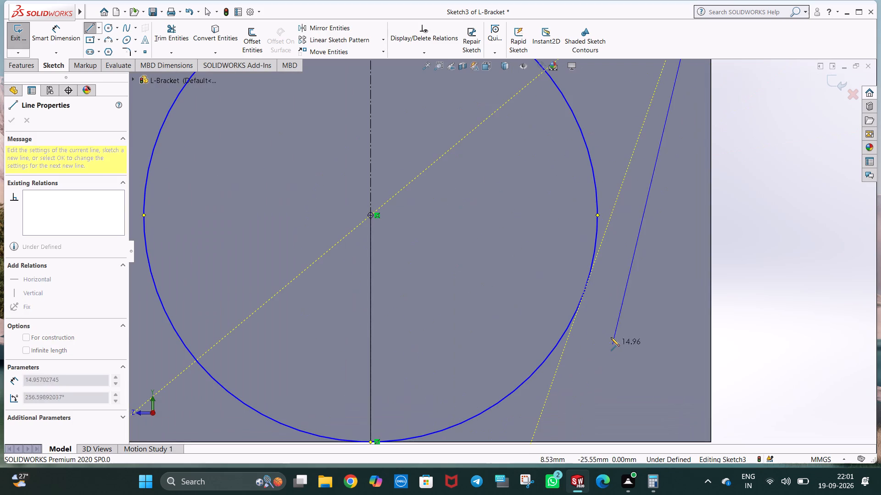
click(585, 289)
key(Escape)
key(Escape)
scroll(598, 295, up, 2)
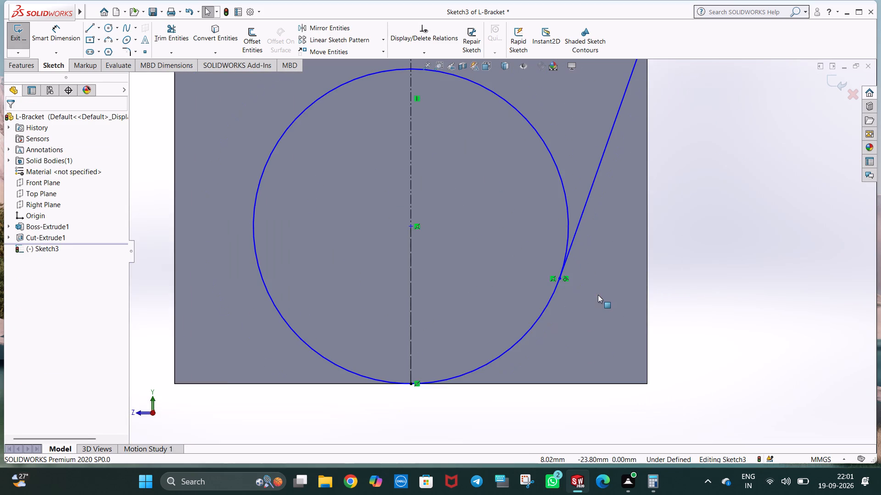
scroll(596, 302, up, 3)
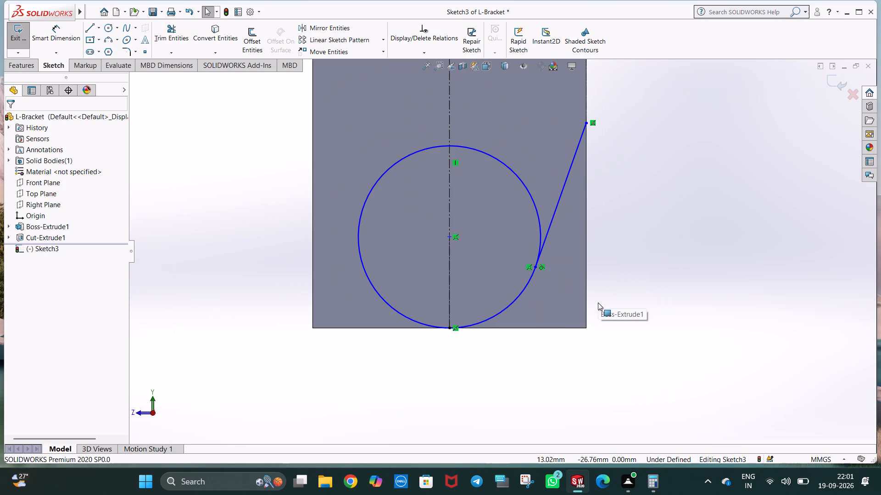
Mirror the slanted tangent line about the vertical centerline, keeping the original.
click(312, 27)
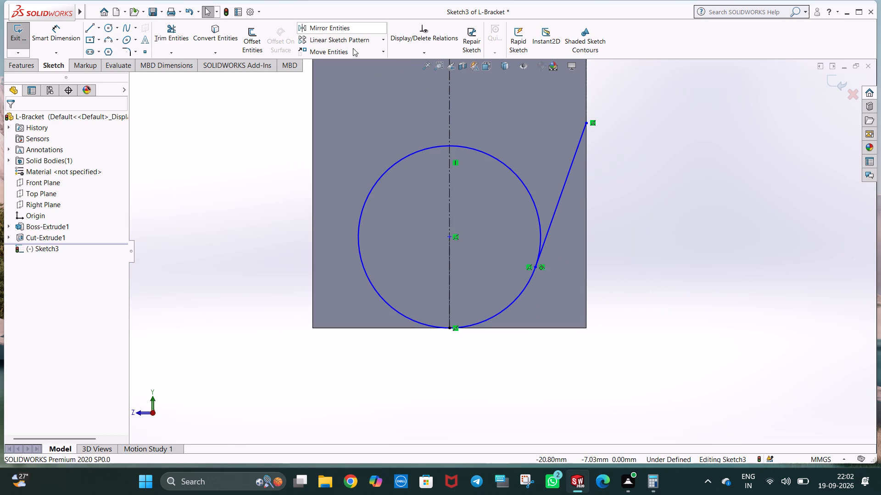
click(555, 206)
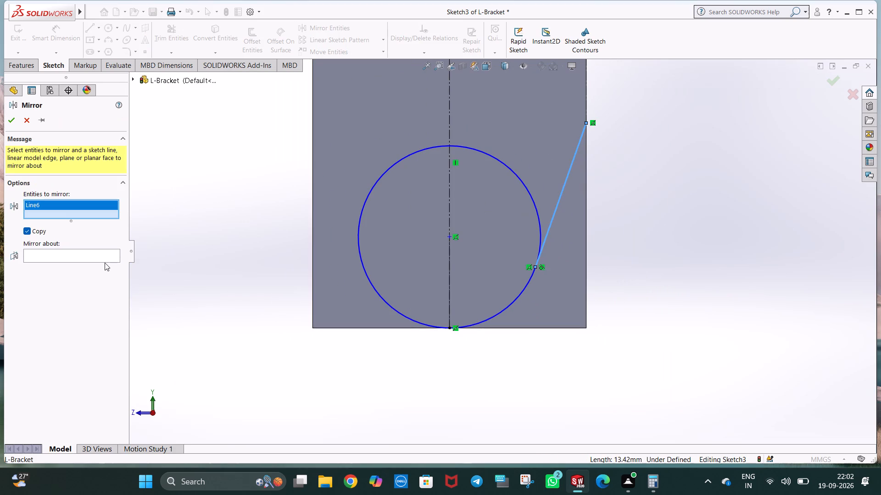
click(105, 258)
click(450, 198)
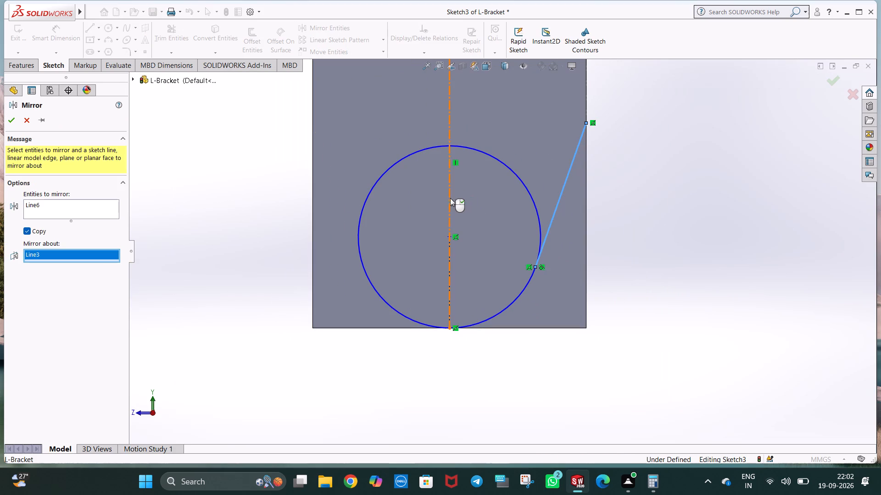
right_click(450, 198)
click(625, 250)
Trim away the circle's upper part between the two slanted lines, leaving only the rounded end arc.
scroll(554, 240, up, 1)
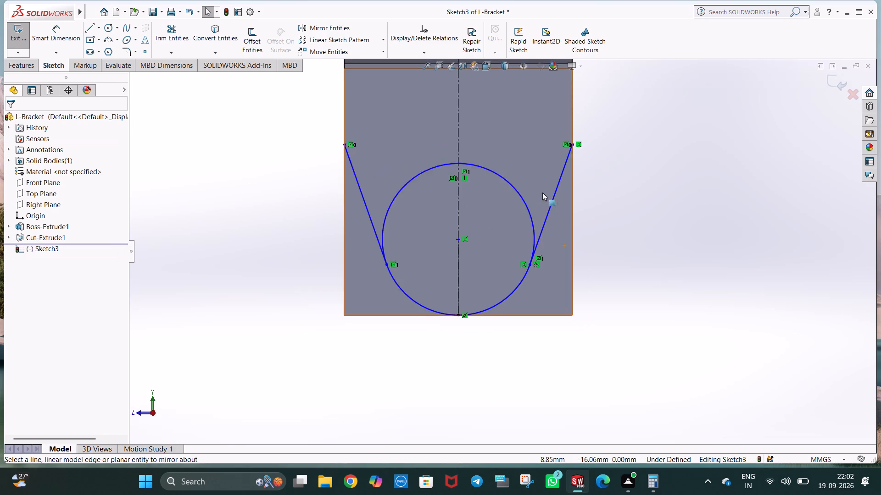
scroll(542, 192, up, 1)
scroll(495, 182, down, 1)
scroll(495, 180, up, 1)
scroll(495, 180, down, 1)
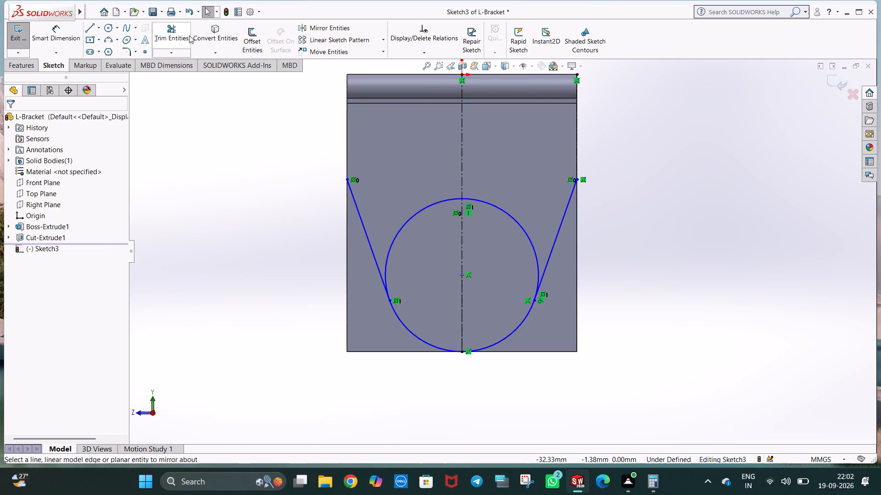
click(172, 37)
drag(390, 197, 414, 236)
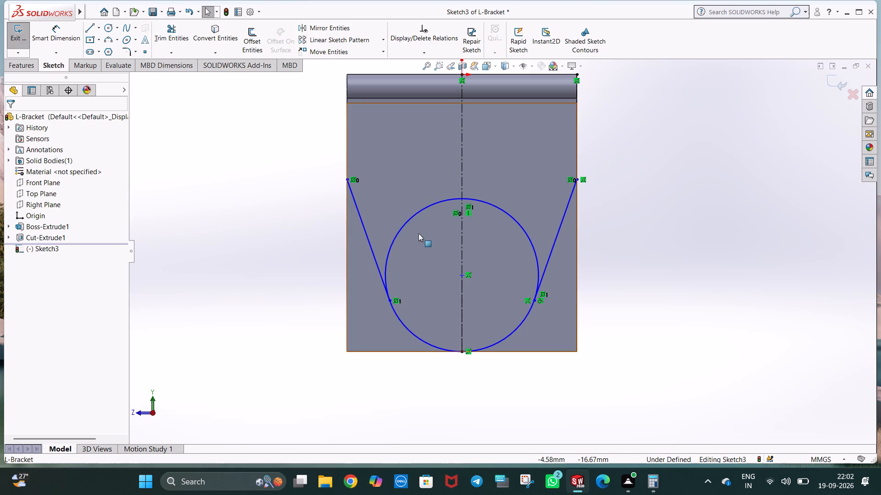
click(180, 32)
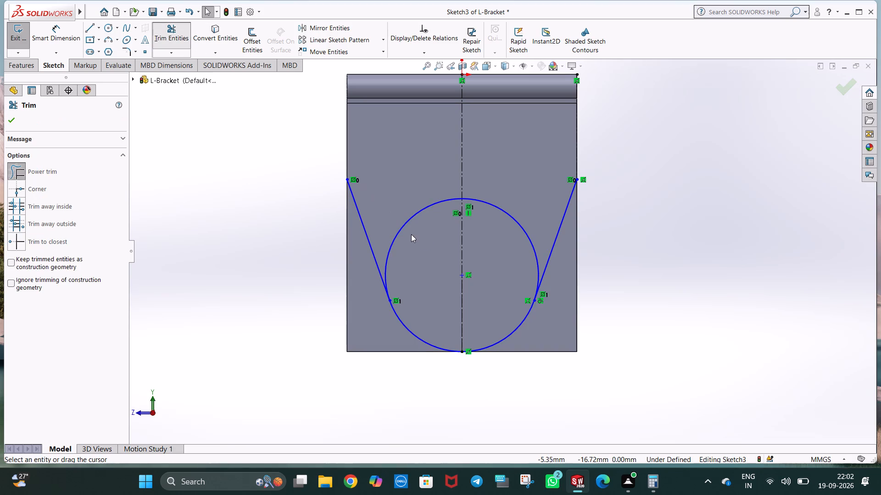
drag(411, 234, 409, 202)
drag(503, 188, 505, 238)
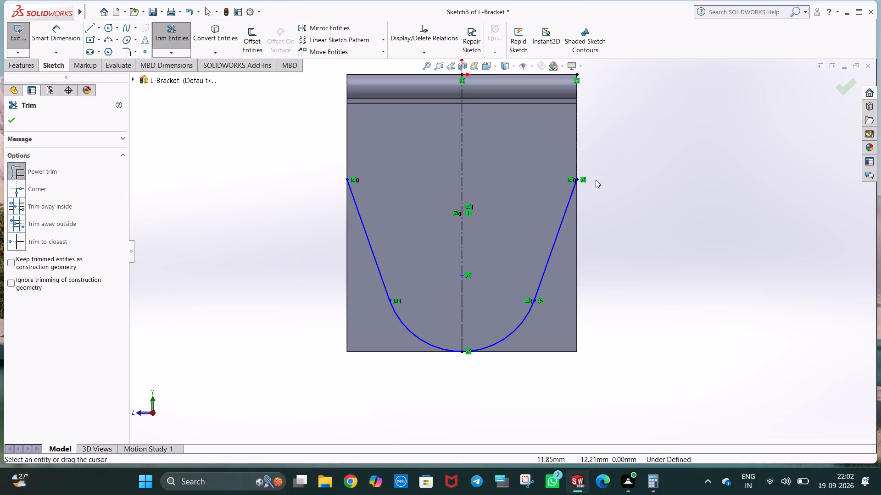
key(Escape)
click(611, 165)
key(Escape)
Delete the construction line along the flange's side edge above the slanted line.
click(578, 139)
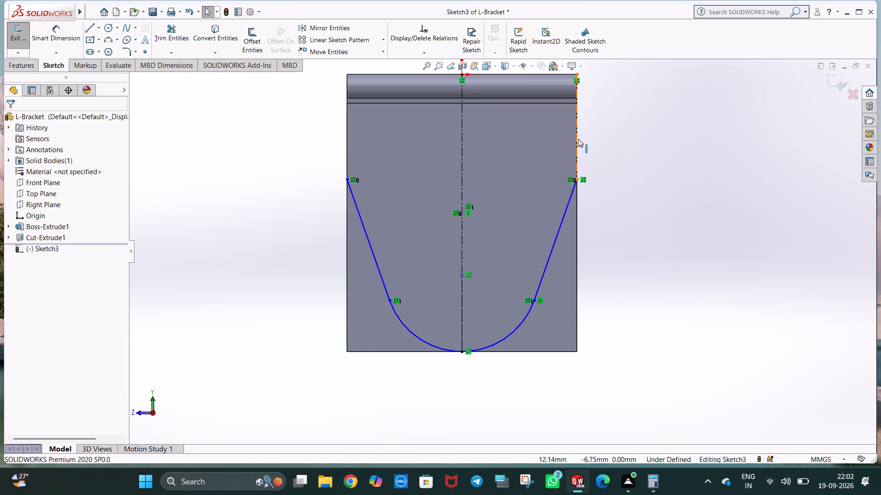
key(Delete)
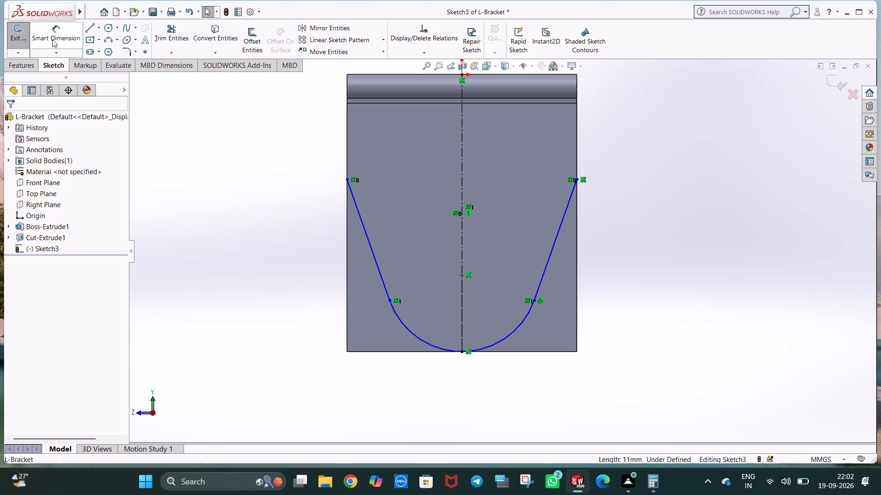
Draw connected 18, 24 and 18 mm lines along the flange's side, free end and opposite side, joining the slanted lines' upper endpoints.
click(89, 24)
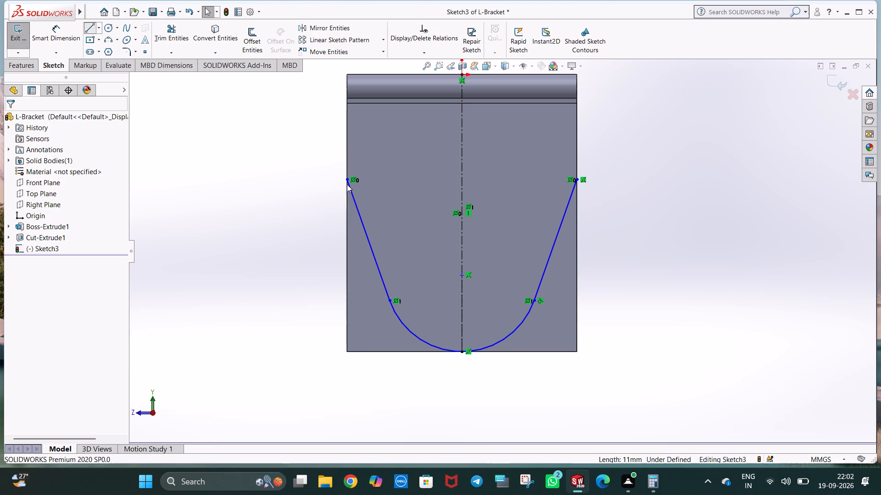
click(346, 179)
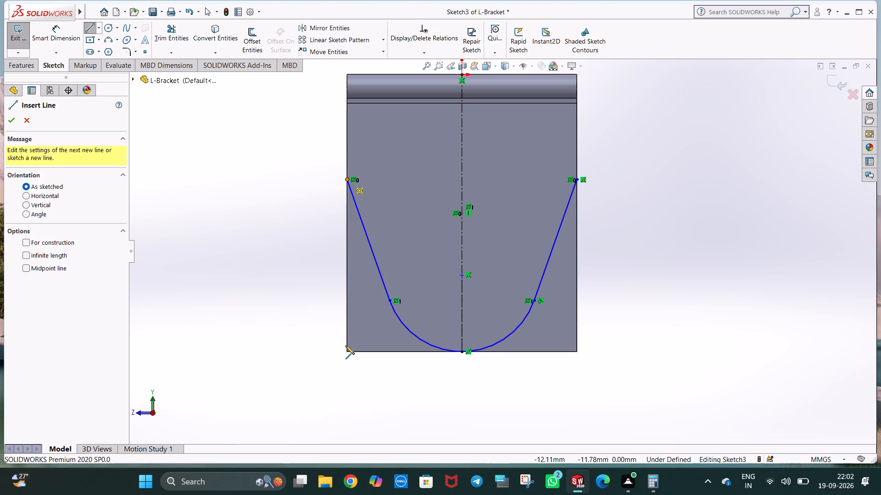
click(347, 351)
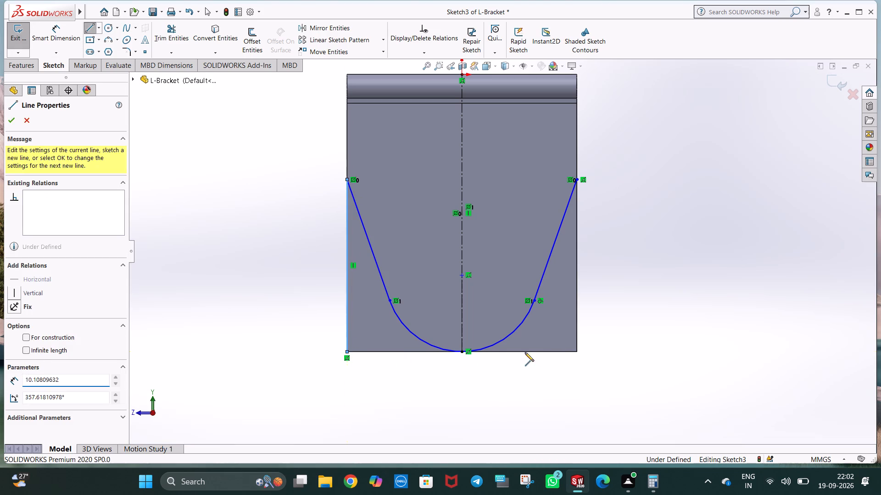
click(576, 352)
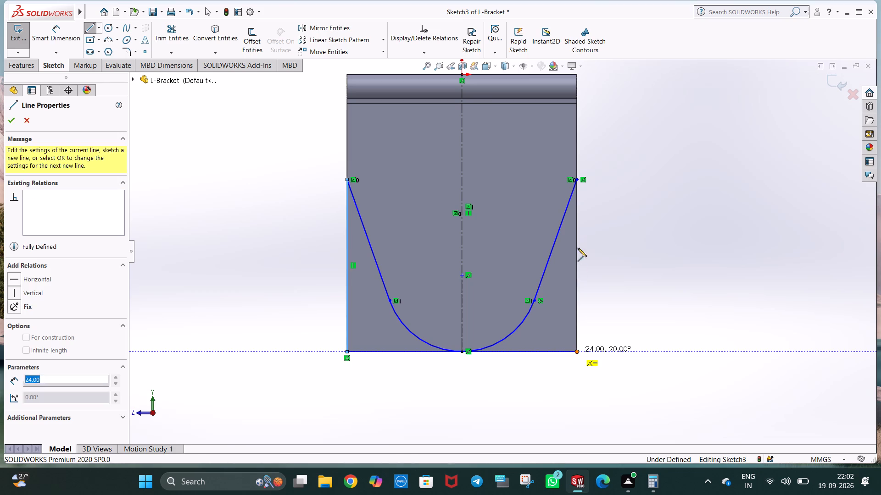
click(577, 179)
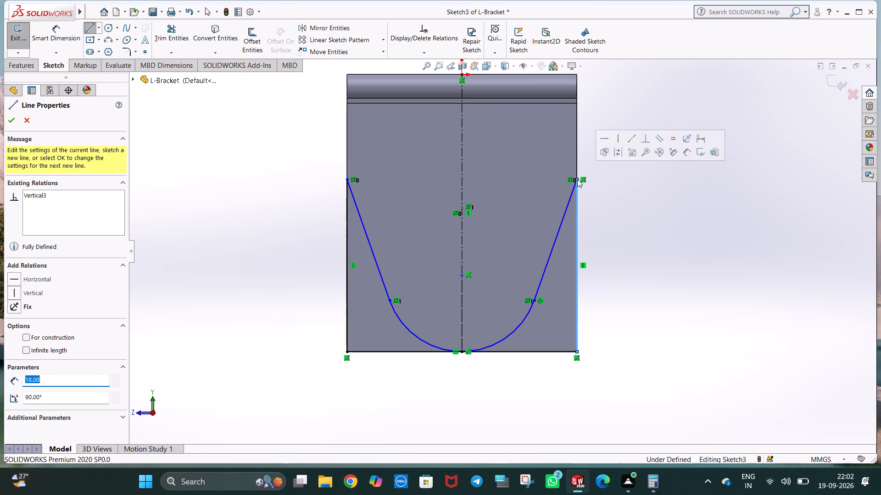
key(Escape)
key(Escape)
key(Escape)
key(Escape)
click(616, 234)
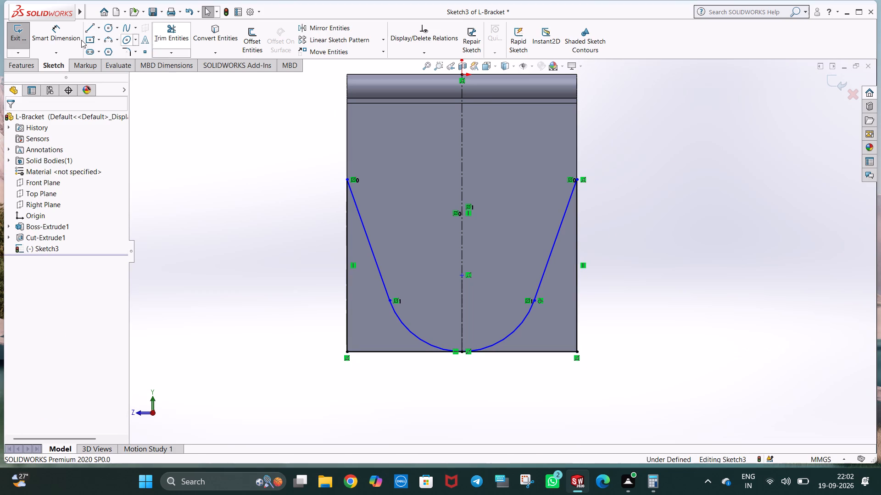
Dimension the radius of the rounded end arc.
click(70, 38)
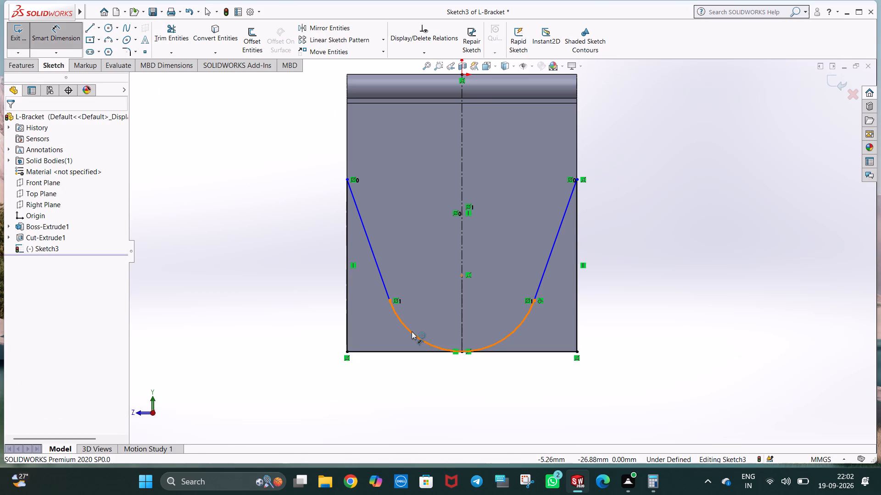
click(412, 331)
click(438, 316)
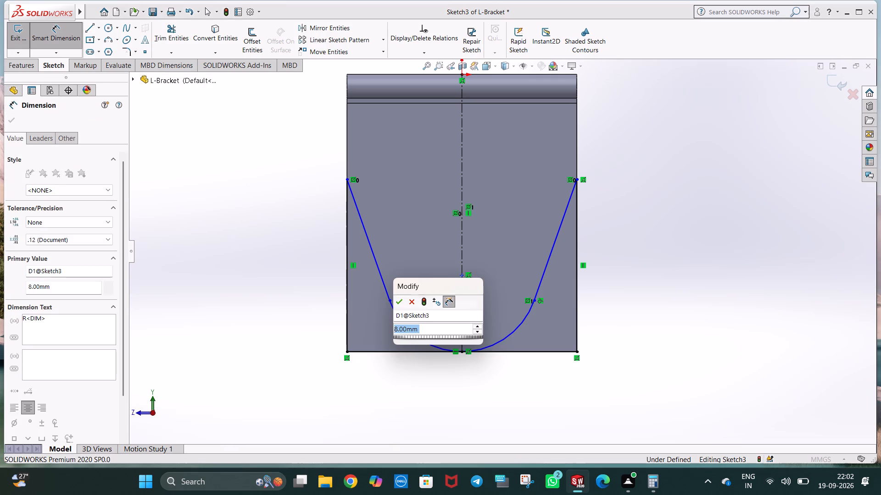
click(397, 302)
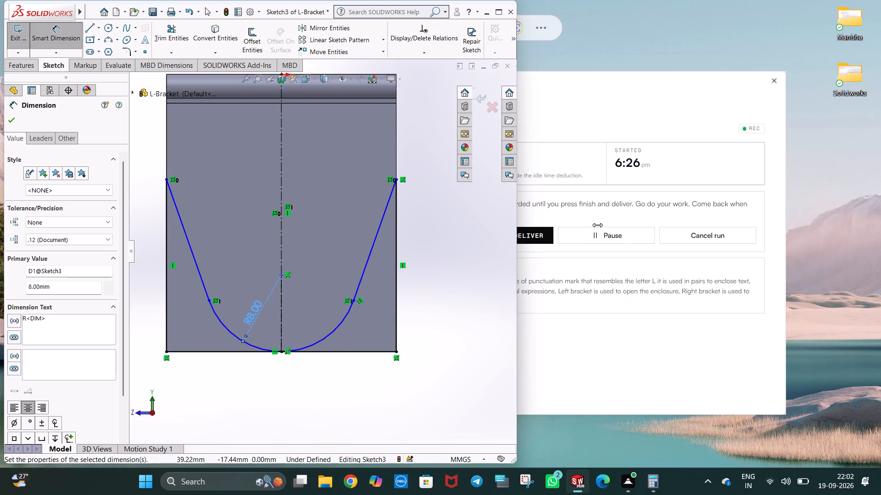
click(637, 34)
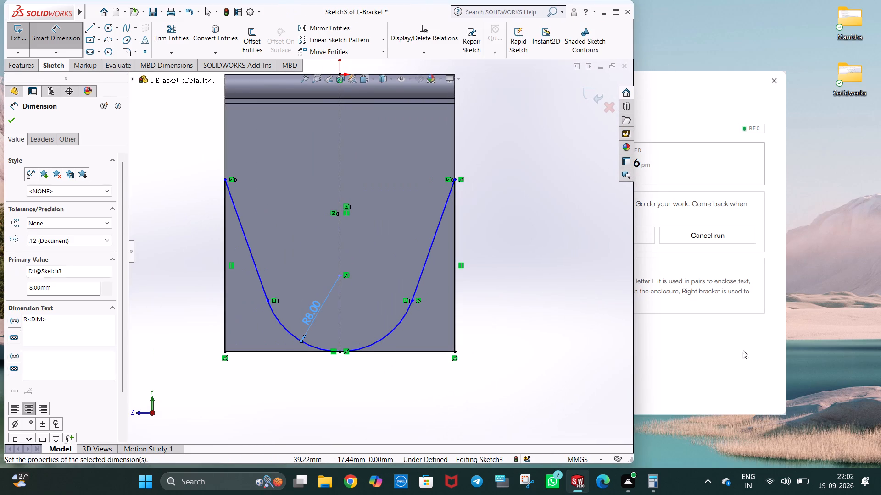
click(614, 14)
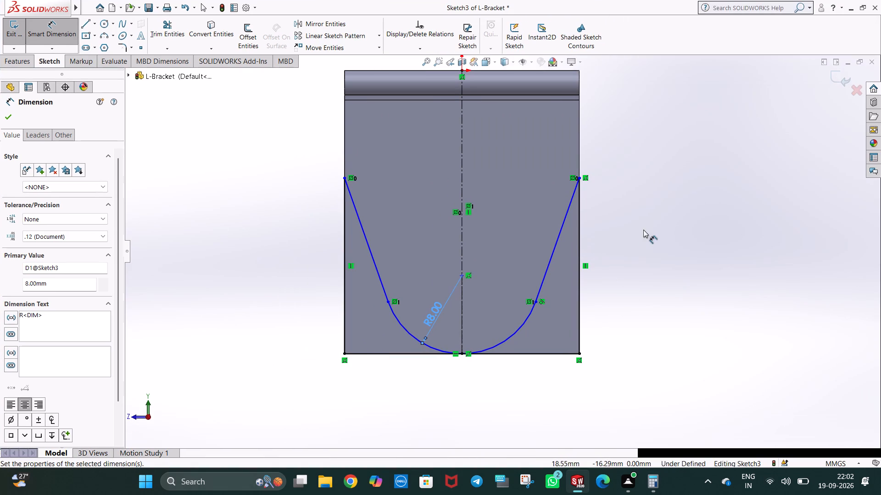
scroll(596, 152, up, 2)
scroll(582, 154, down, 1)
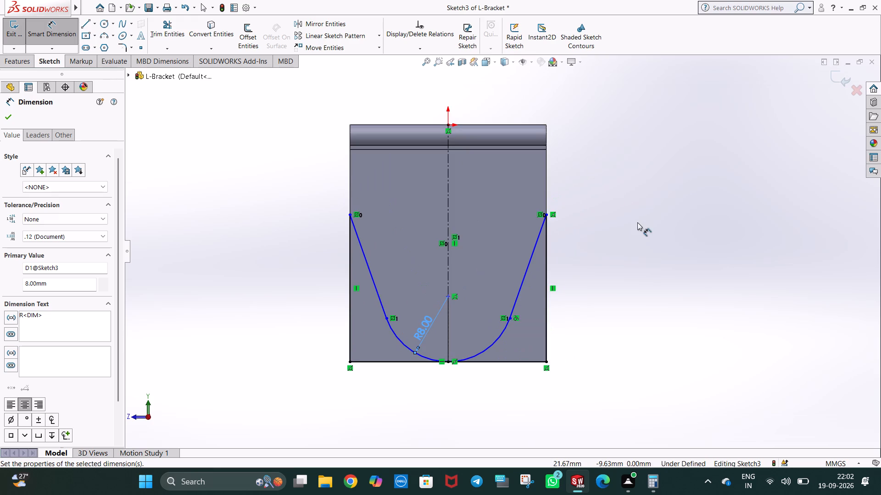
Save the part.
key(ctrl+s)
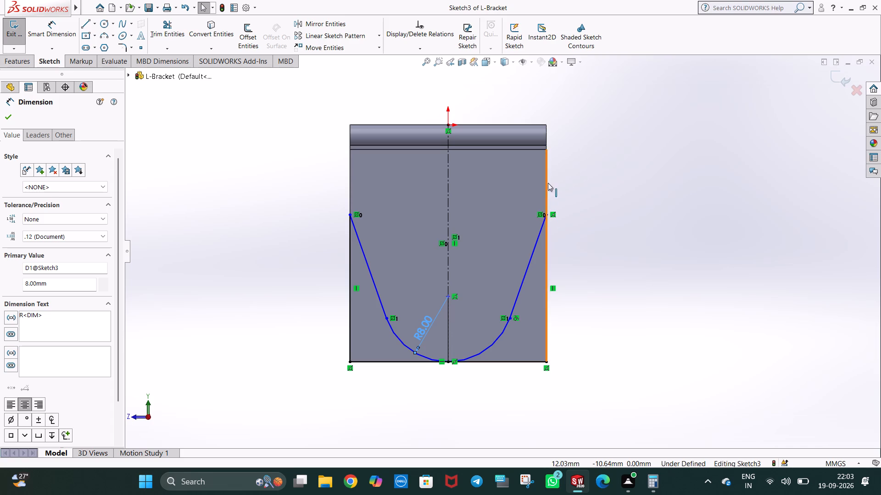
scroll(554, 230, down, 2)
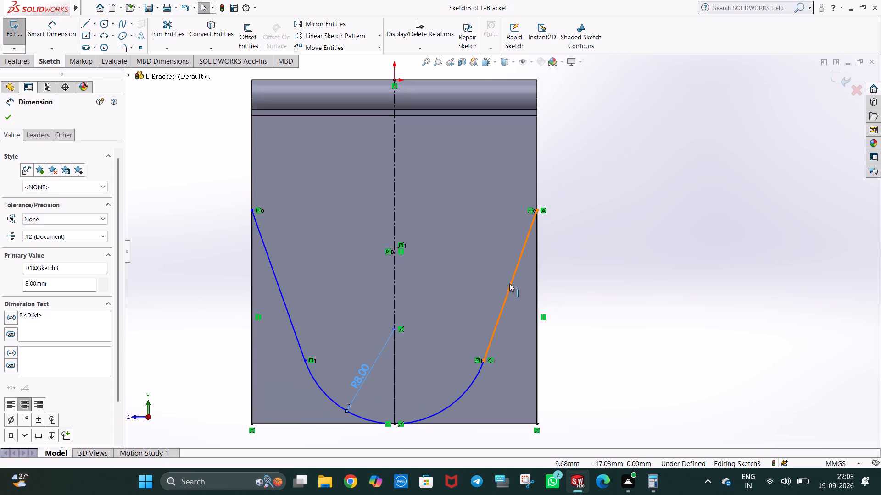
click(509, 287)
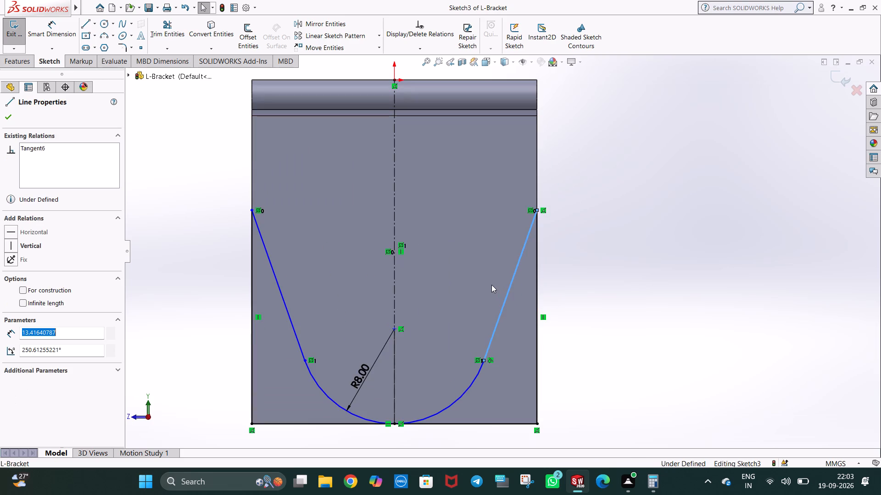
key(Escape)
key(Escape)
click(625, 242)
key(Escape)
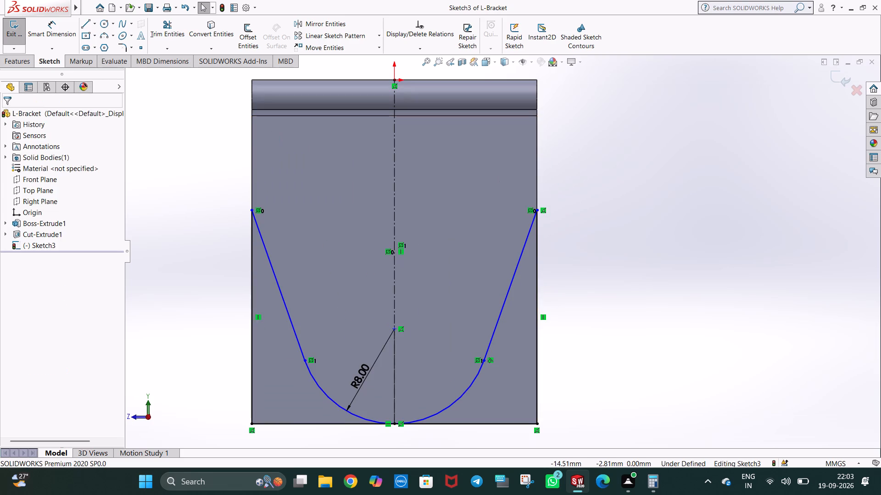
Dimension the vertical height of the original slanted line, placing the dimension inside the profile.
click(66, 34)
click(520, 256)
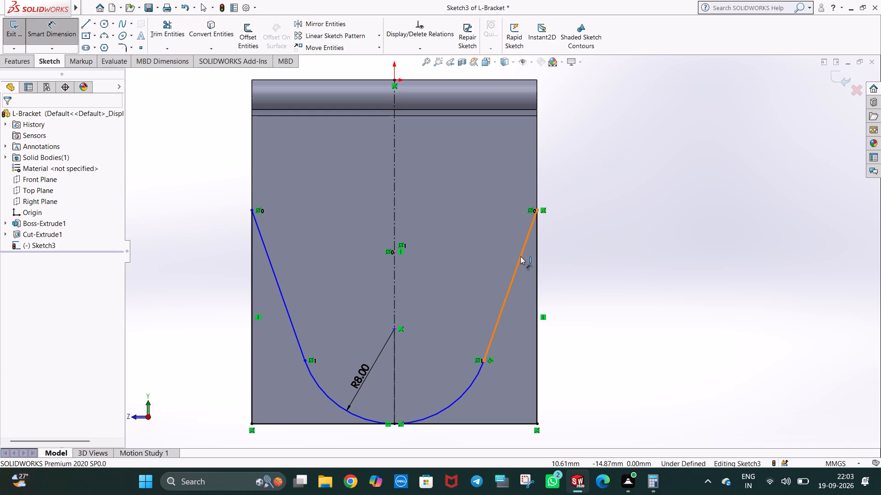
click(483, 273)
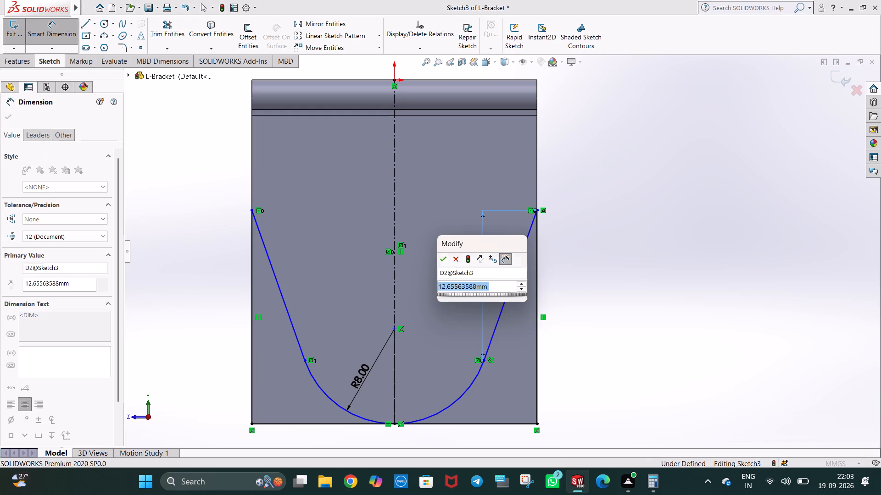
click(444, 261)
click(622, 268)
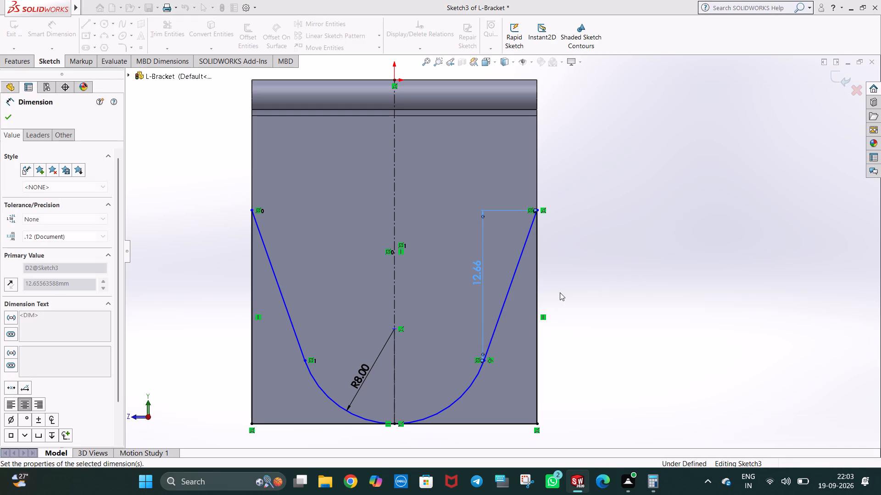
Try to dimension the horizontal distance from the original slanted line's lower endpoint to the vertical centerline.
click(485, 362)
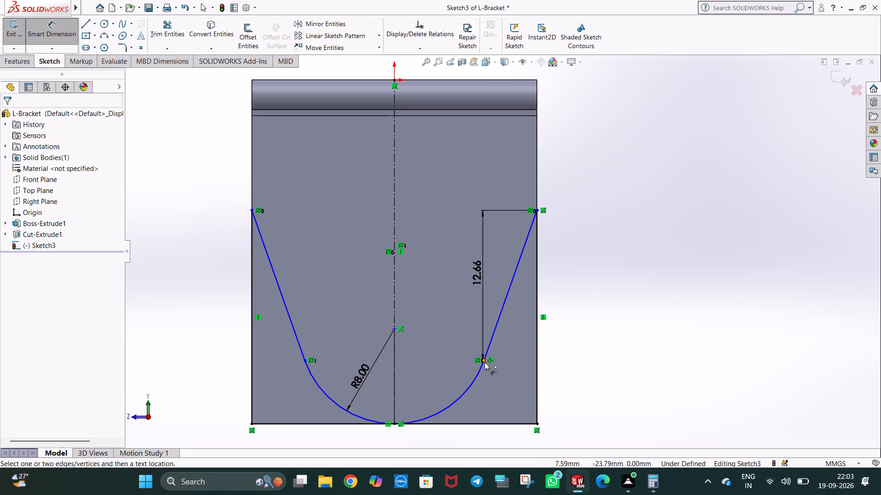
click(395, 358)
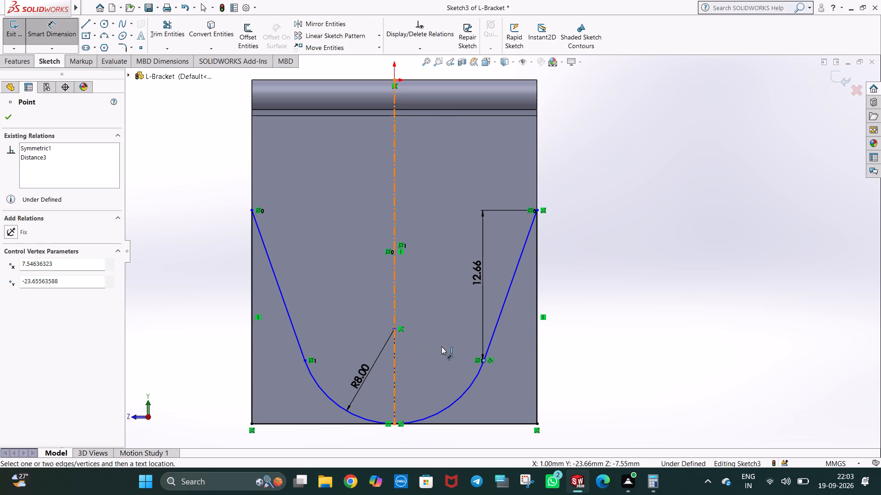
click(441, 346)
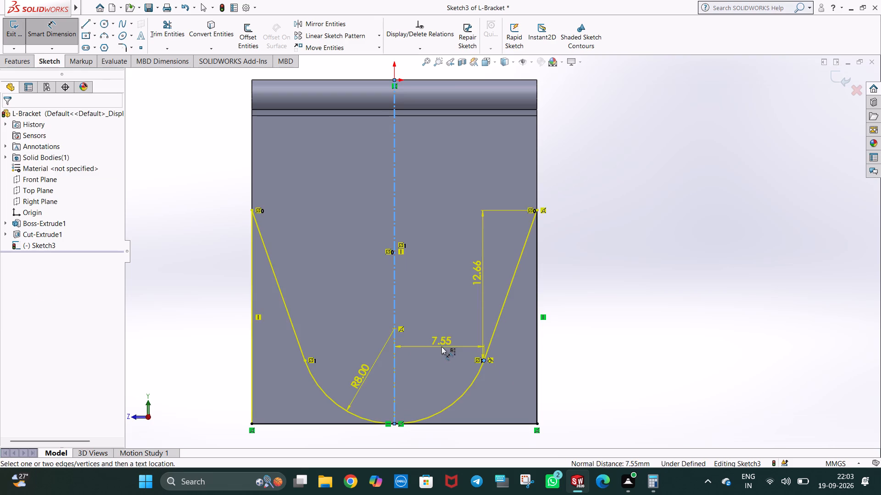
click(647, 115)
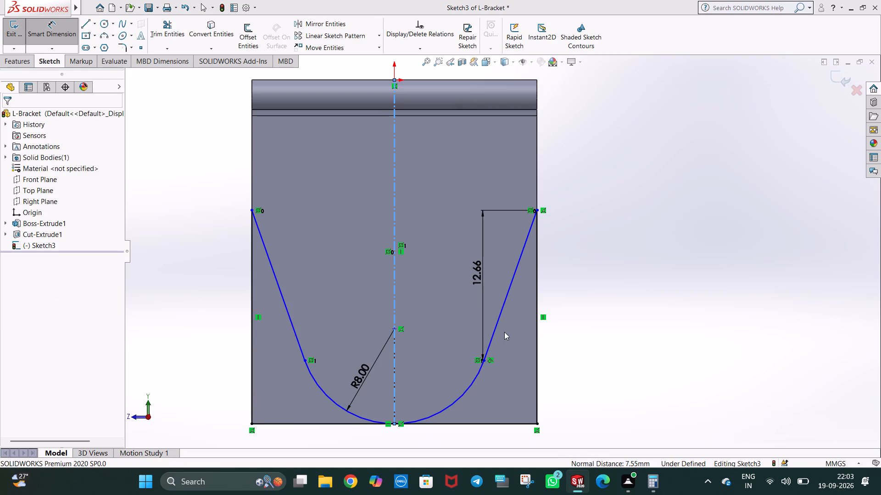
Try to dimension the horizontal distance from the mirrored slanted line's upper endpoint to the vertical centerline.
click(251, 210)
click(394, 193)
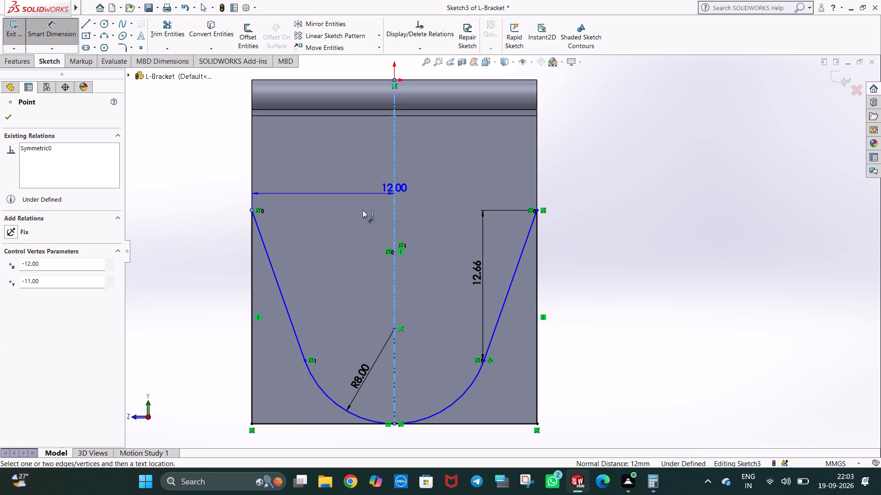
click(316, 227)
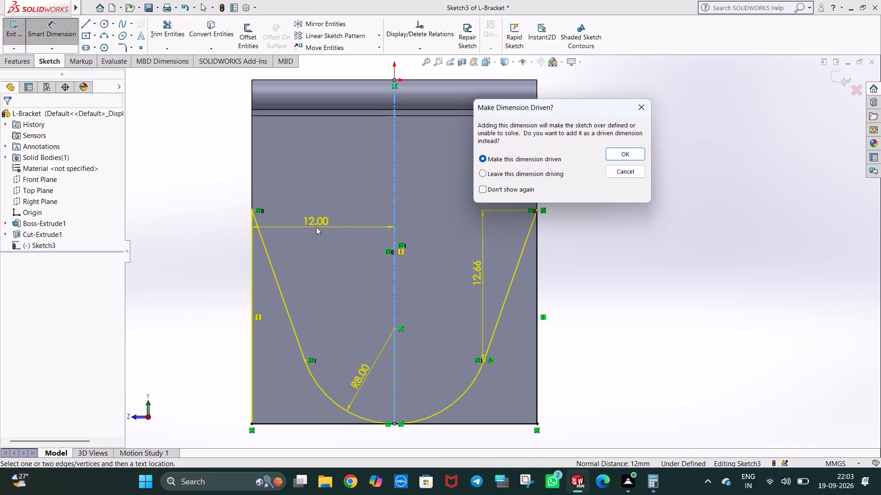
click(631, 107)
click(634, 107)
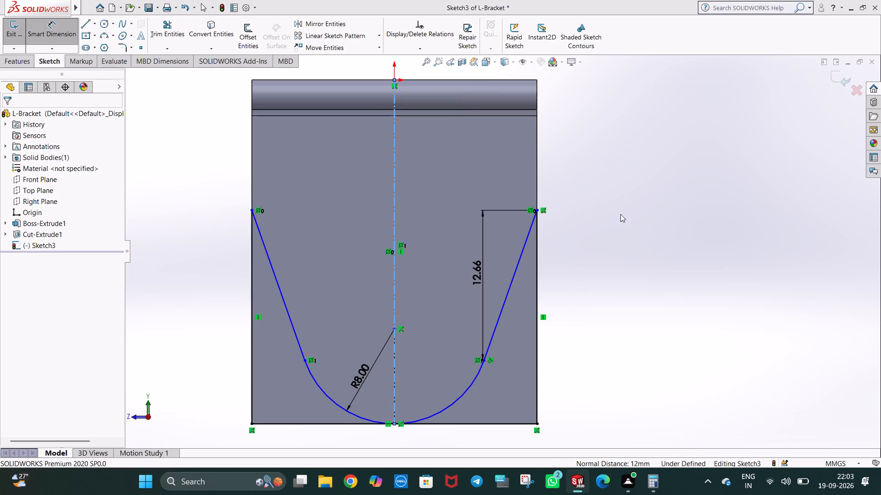
Cut-extrude the two corner regions outside the tapered, rounded profile with a blind depth of 10 mm.
middle_drag(611, 261, 591, 246)
scroll(609, 236, down, 1)
middle_click(592, 245)
scroll(591, 244, up, 2)
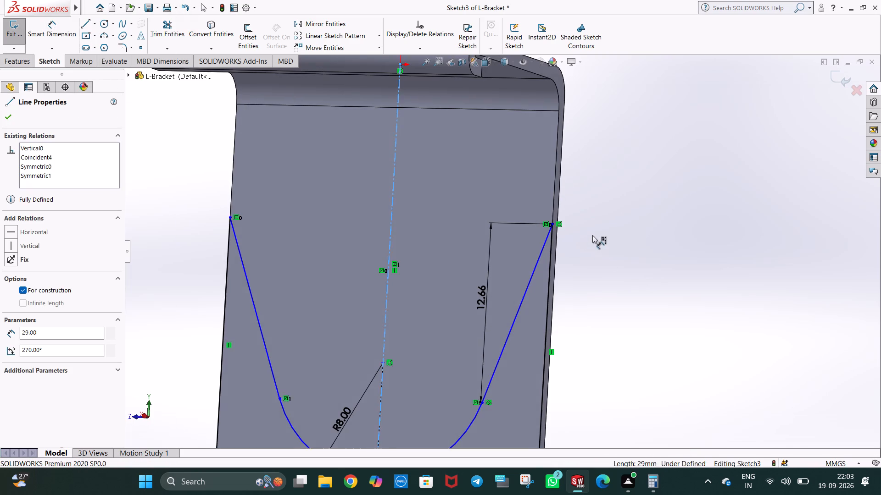
middle_drag(581, 278, 570, 289)
click(630, 206)
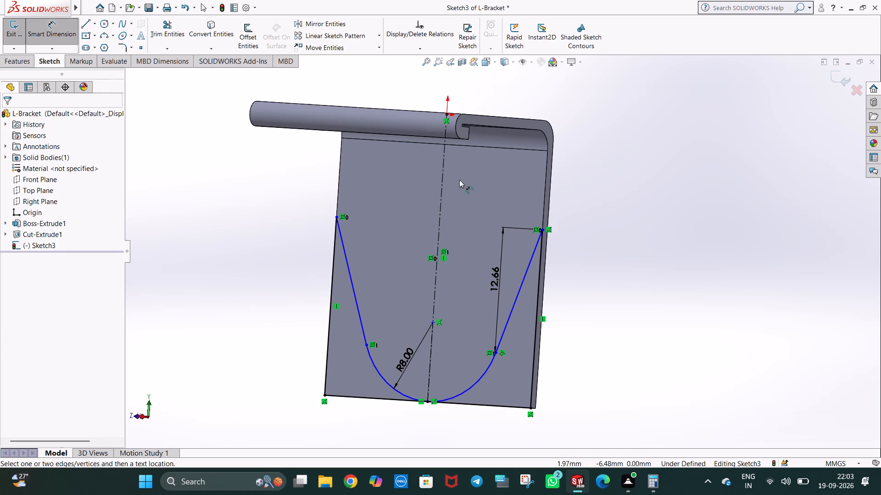
click(11, 61)
click(160, 44)
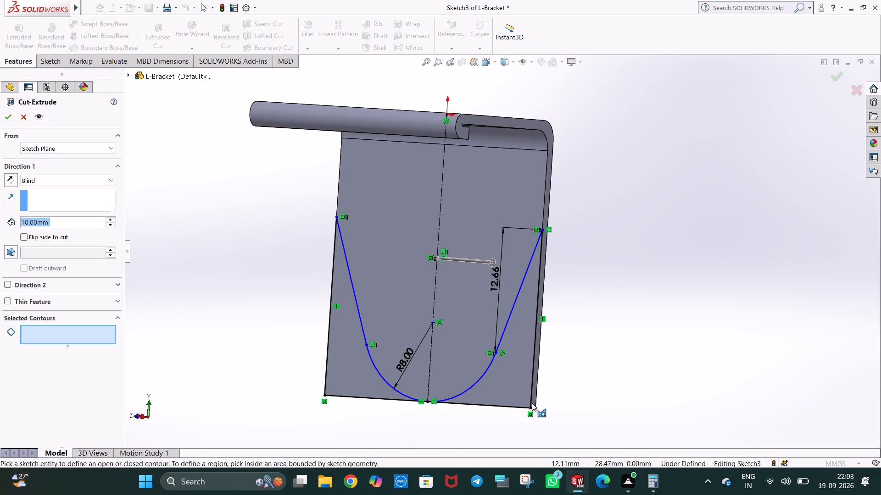
click(509, 387)
click(354, 368)
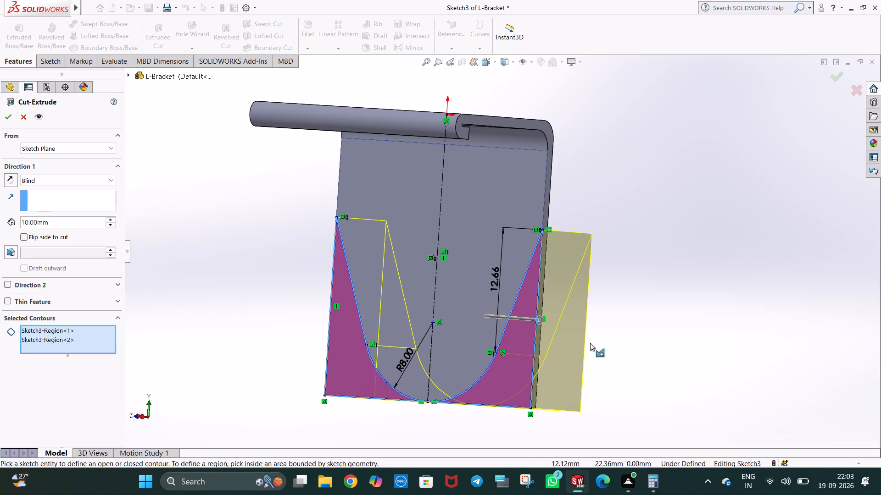
middle_drag(651, 343, 604, 348)
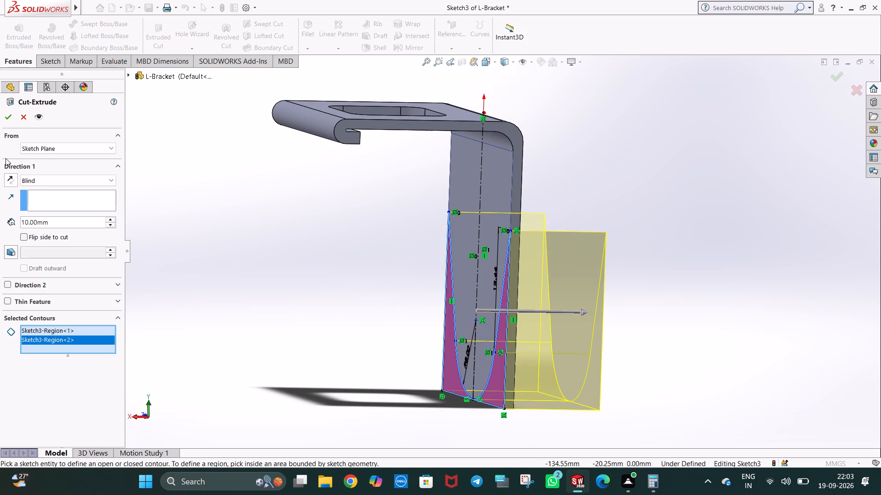
click(8, 121)
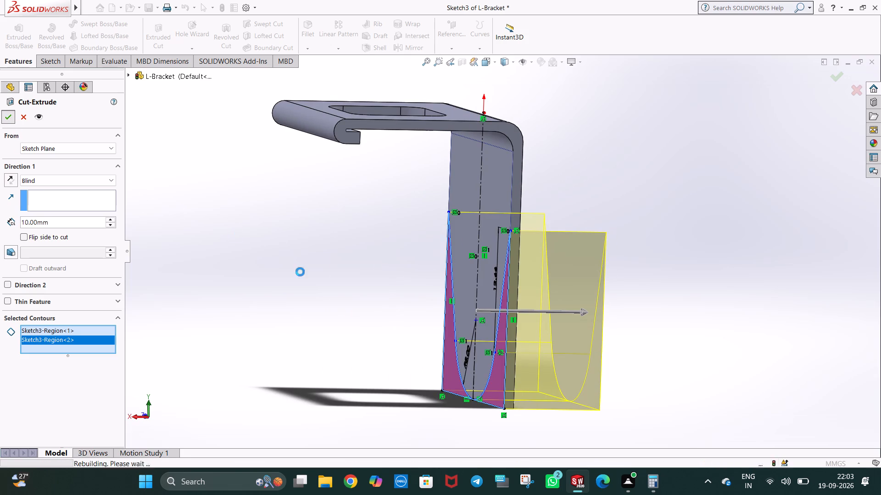
Start a sketch on the tapered flange face and draw a vertical centerline 15.84 mm down from the bracket's upper corner.
middle_drag(575, 333, 658, 325)
key(ctrl+8)
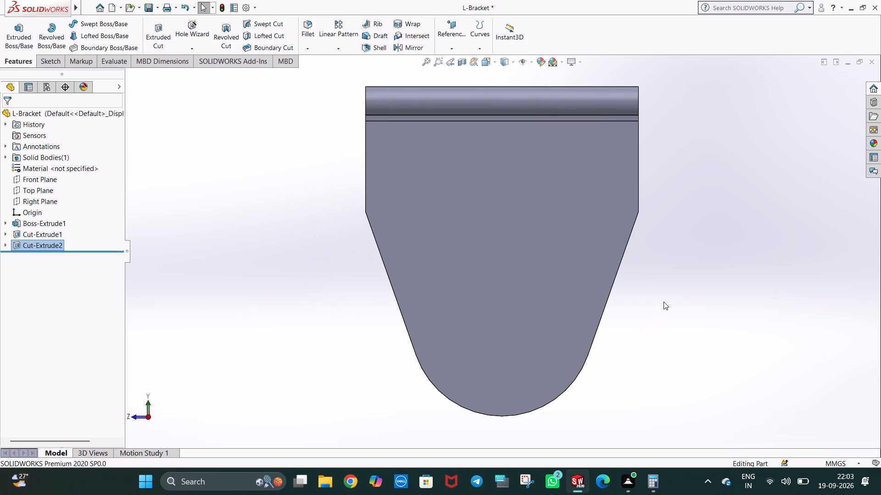
click(714, 323)
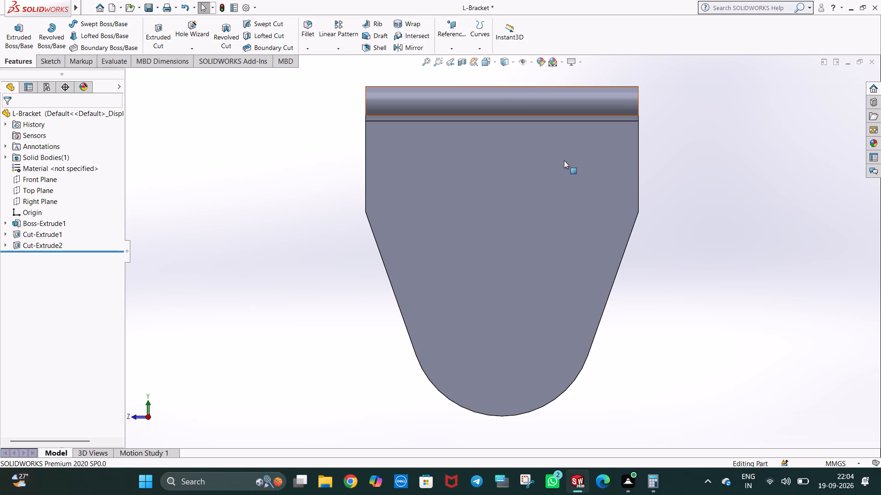
right_click(571, 206)
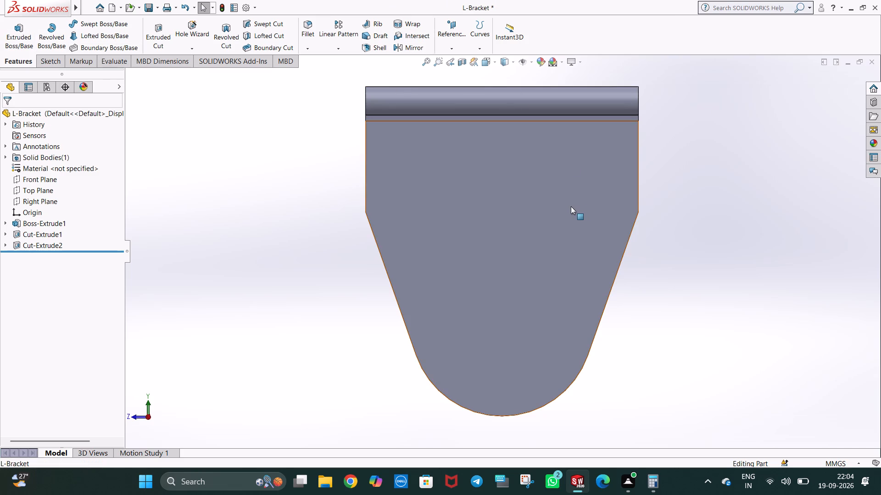
click(596, 192)
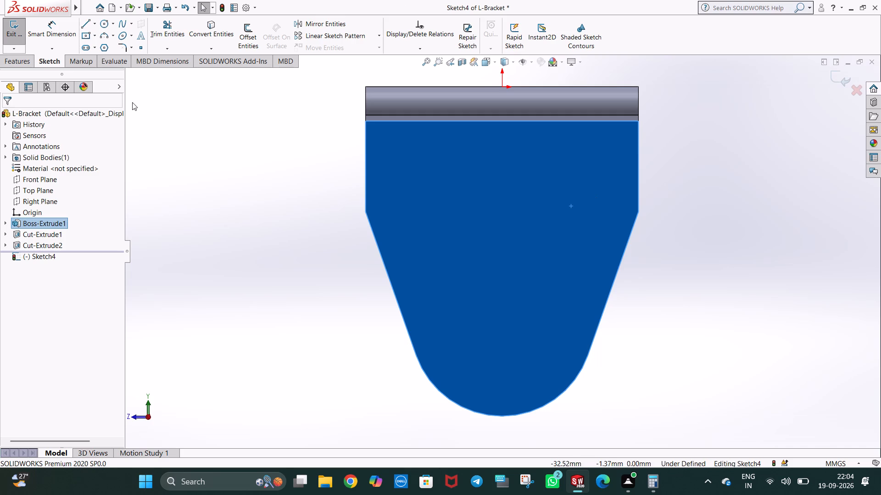
click(94, 26)
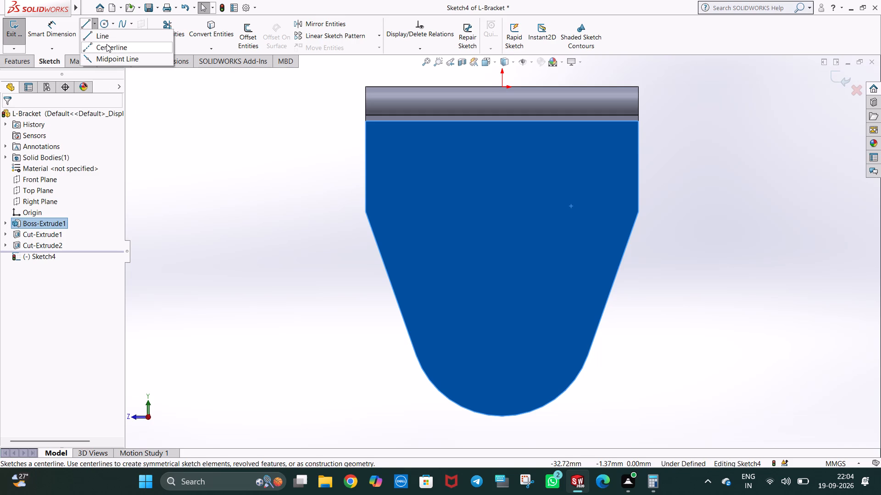
click(106, 44)
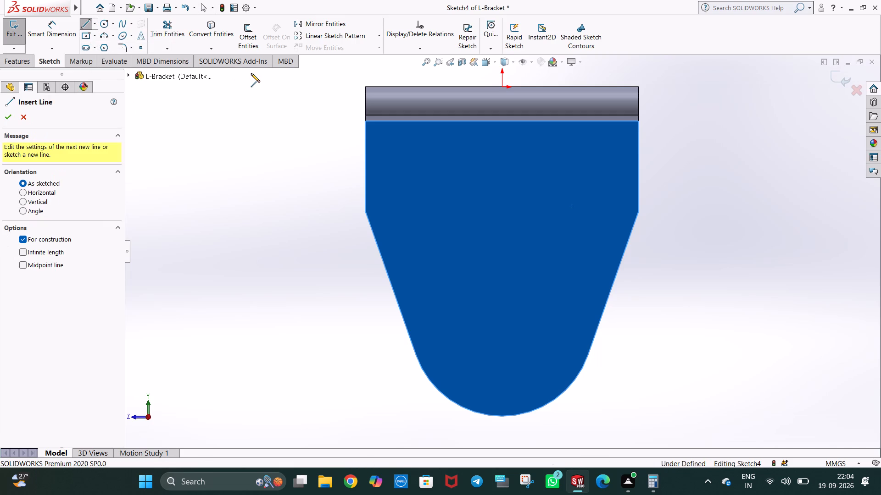
click(638, 87)
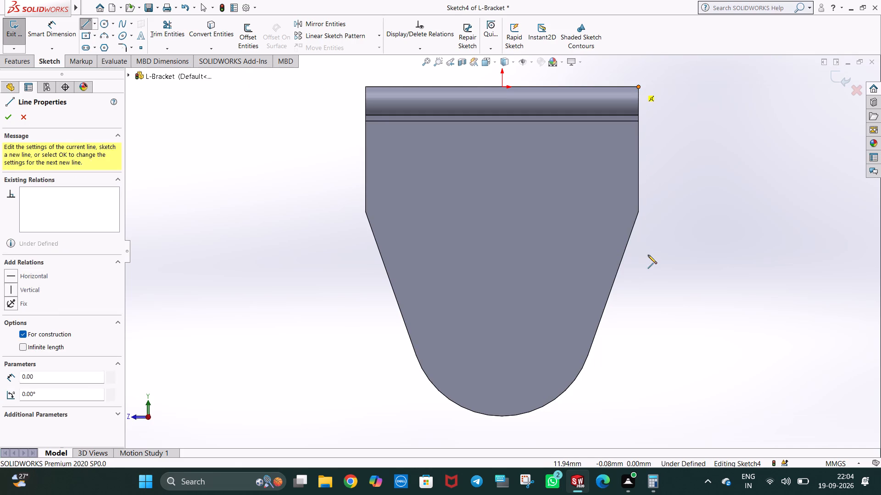
click(640, 266)
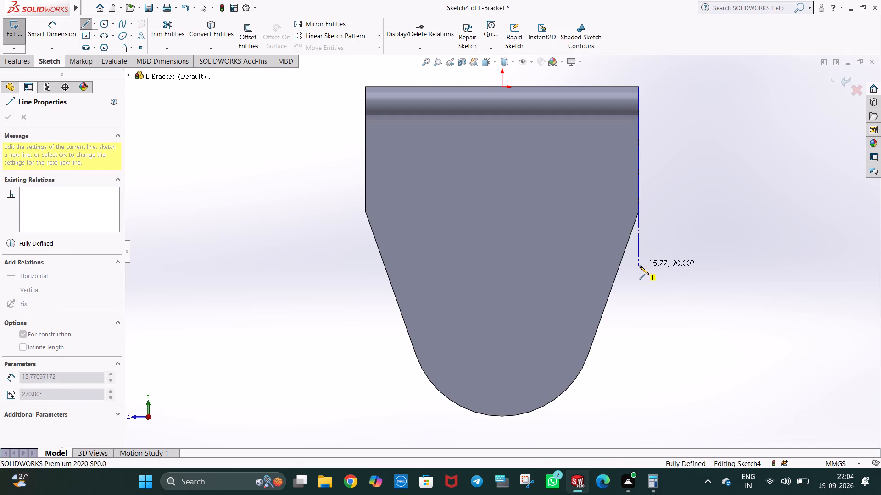
text(15.84)
key(Return)
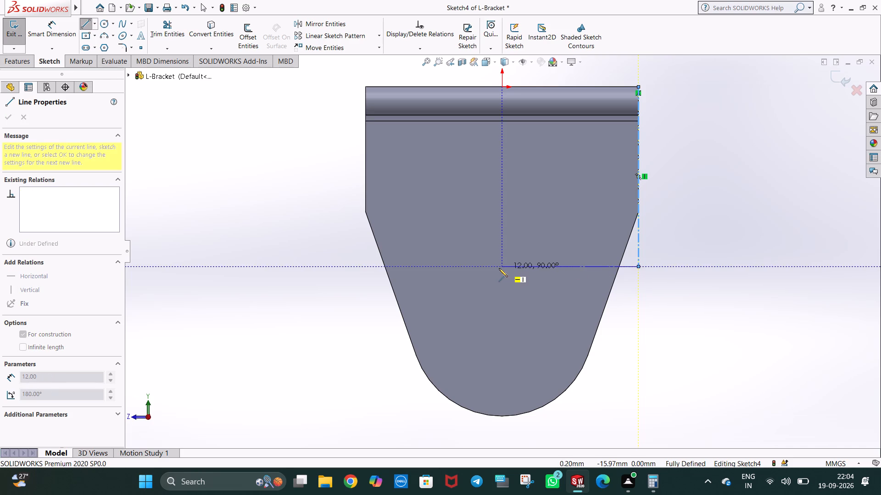
Continue with a horizontal centerline 12 mm long to below the origin and a vertical centerline 5.16 mm downward from it.
click(502, 268)
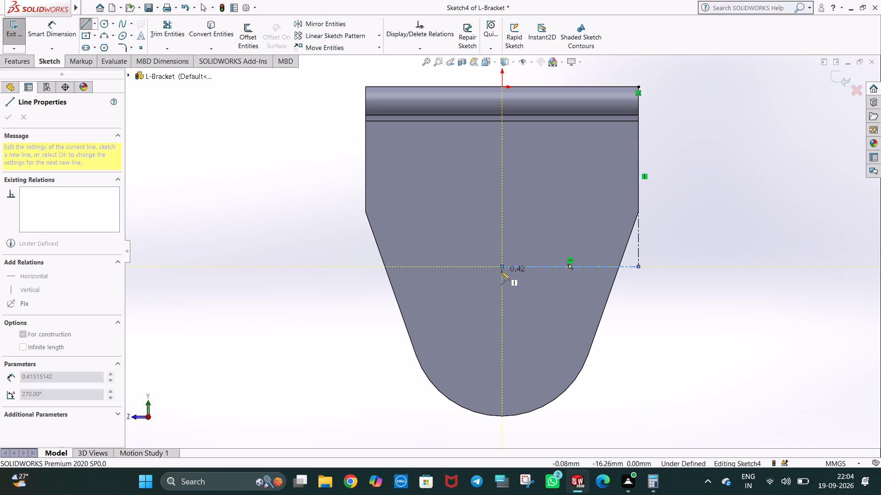
click(503, 324)
text(5.16)
key(Return)
key(Escape)
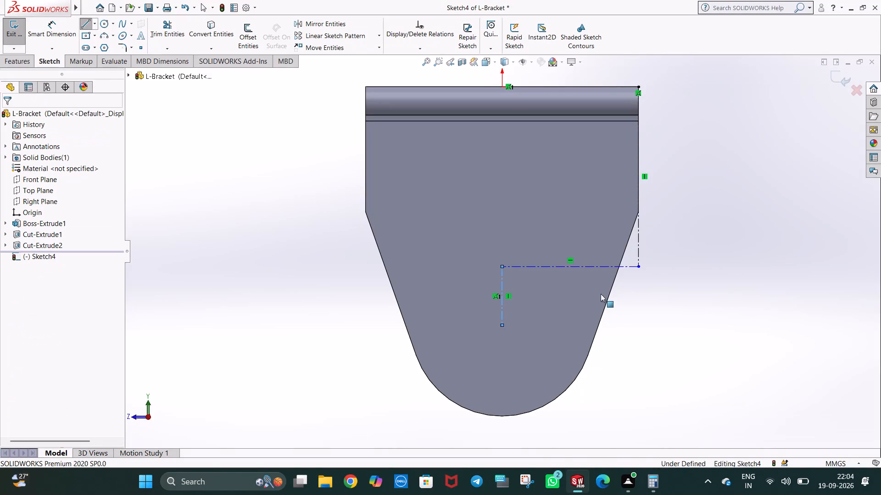
key(Escape)
click(643, 311)
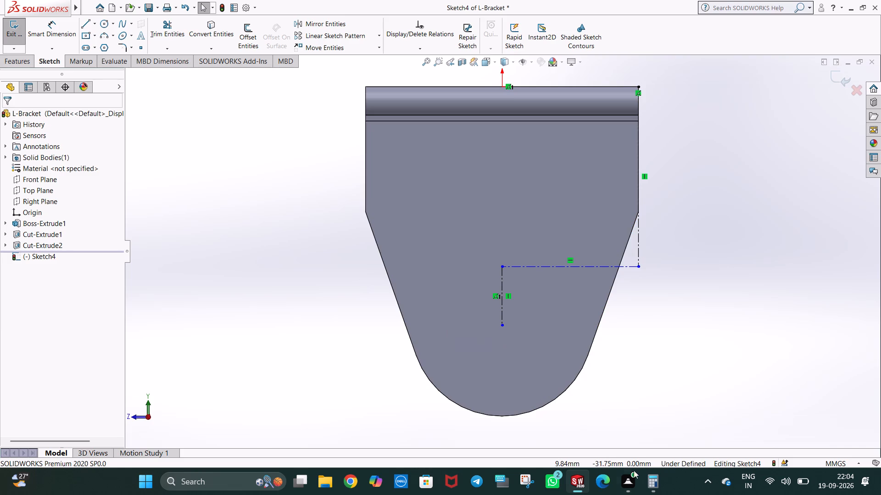
Switch to Calculator and divide 4.76 by 2.
click(656, 485)
click(703, 243)
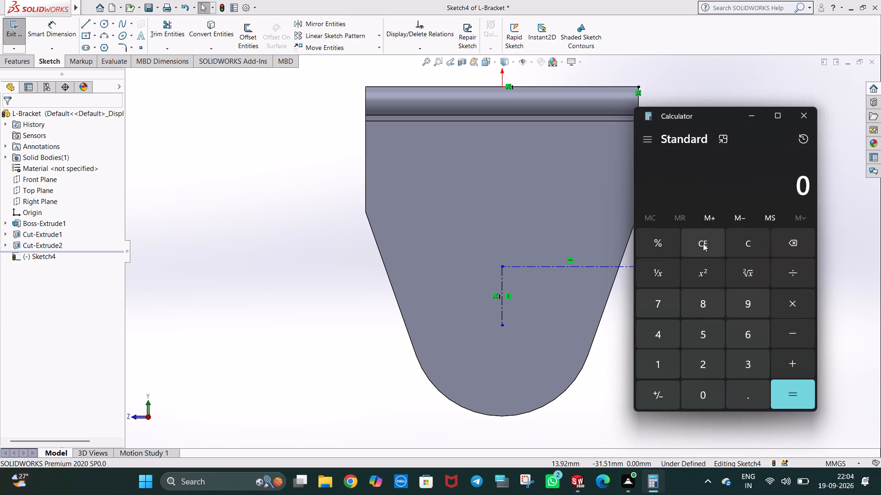
text(4.76/2)
key(Return)
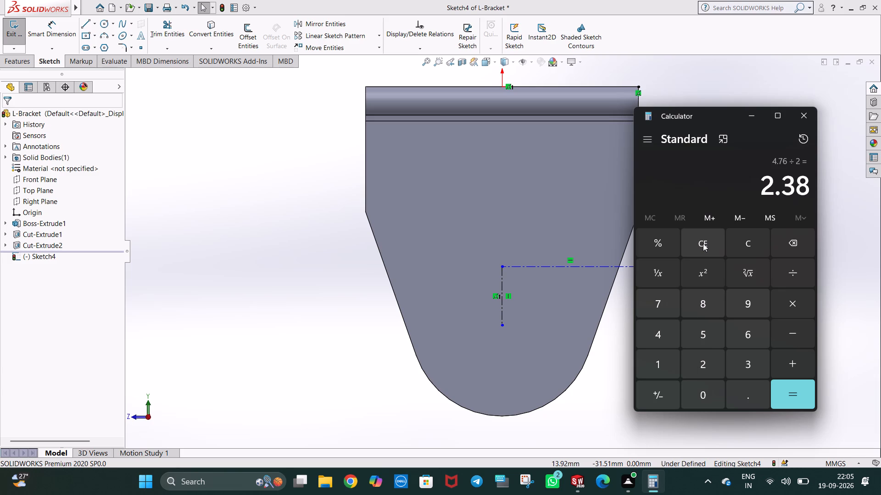
Back in SOLIDWORKS, draw a circle of radius 2.38 mm centred where the horizontal and short vertical centerlines meet.
click(101, 24)
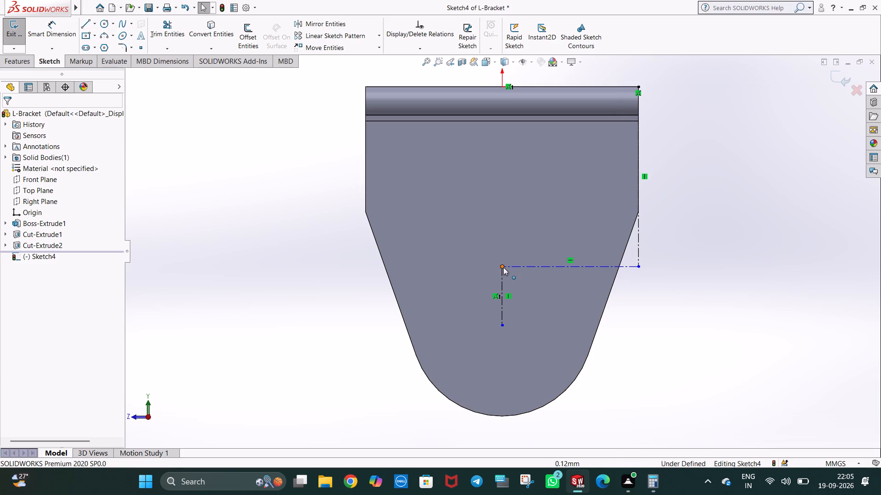
click(503, 267)
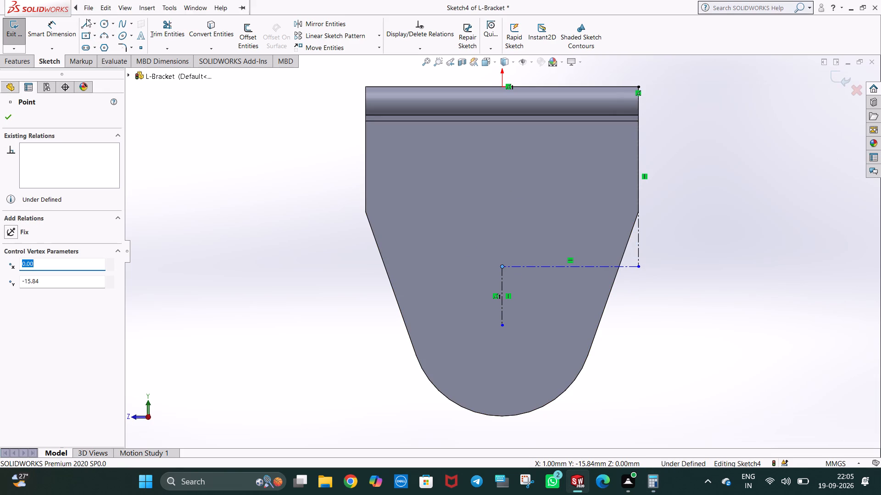
click(105, 23)
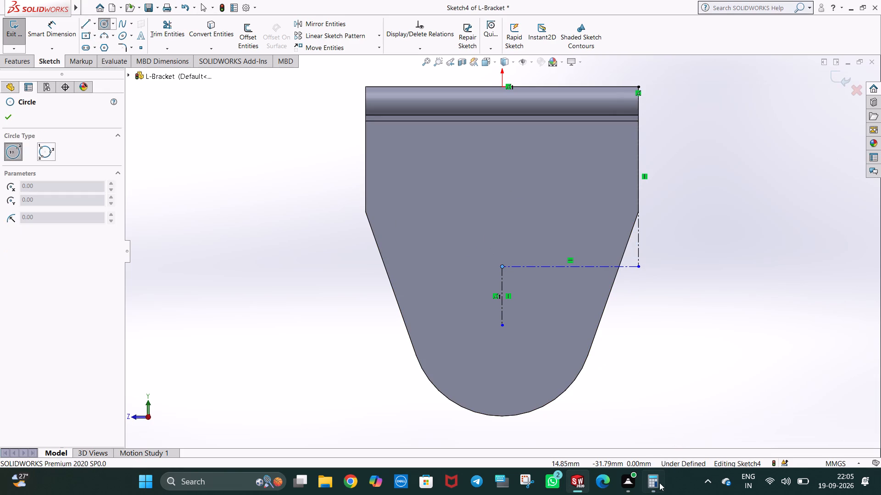
click(502, 267)
click(515, 280)
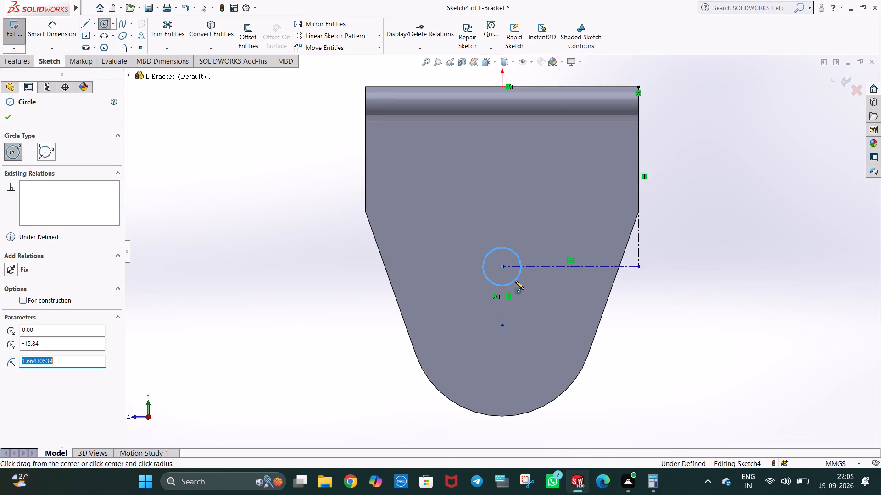
text(2.)
text(38)
key(Return)
key(Escape)
key(Escape)
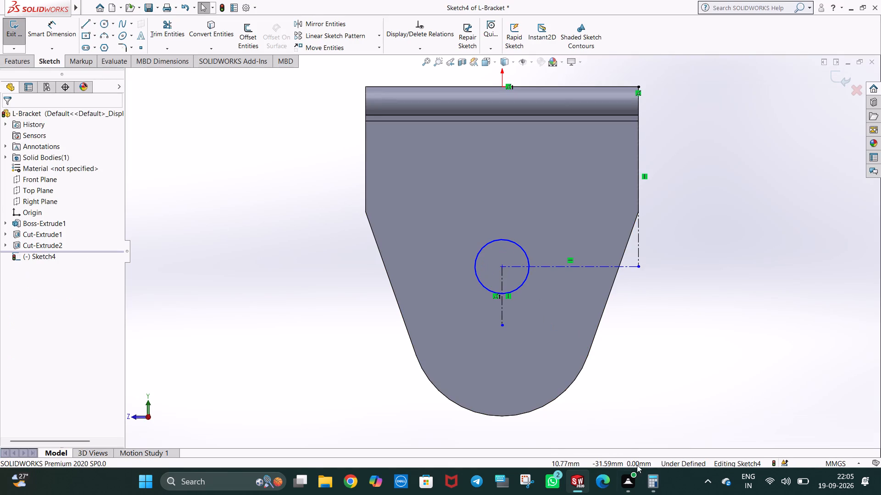
Switch to Calculator and divide 7.14 by 2.
click(654, 486)
click(716, 245)
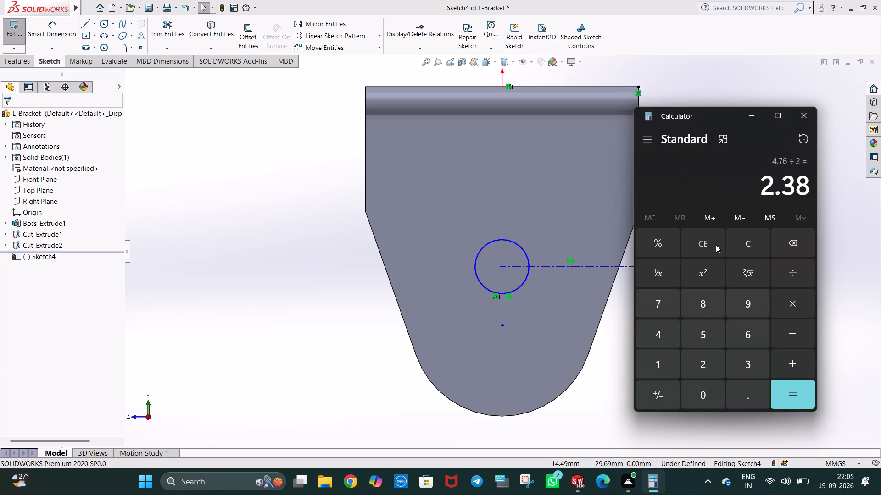
text(7.14/2)
key(Return)
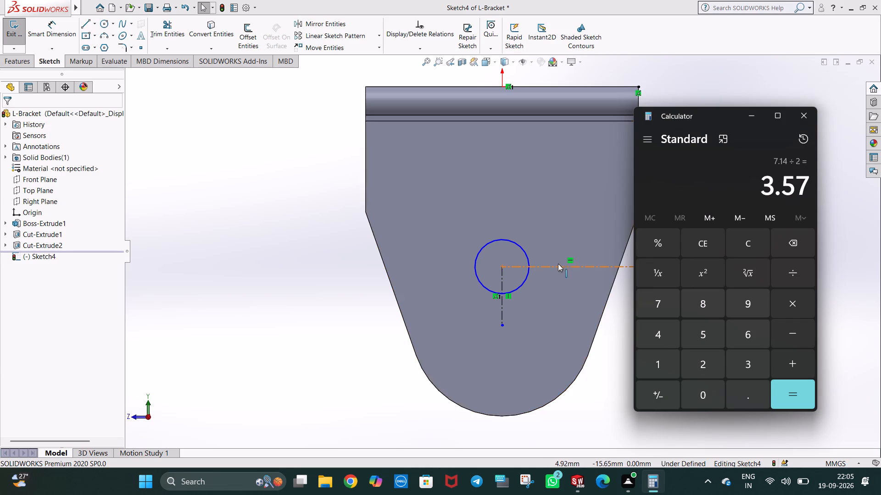
Back in SOLIDWORKS, draw a circle of radius 3.57 mm centred on the lower endpoint of the short vertical centerline.
click(287, 162)
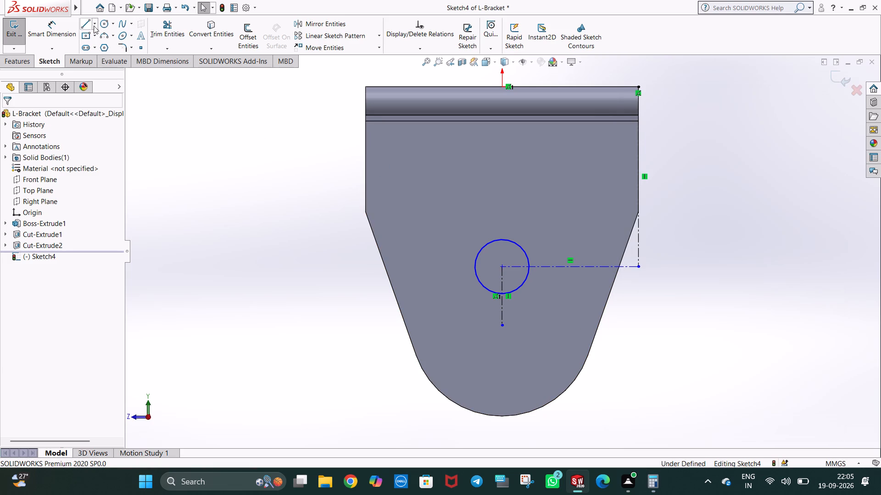
click(100, 26)
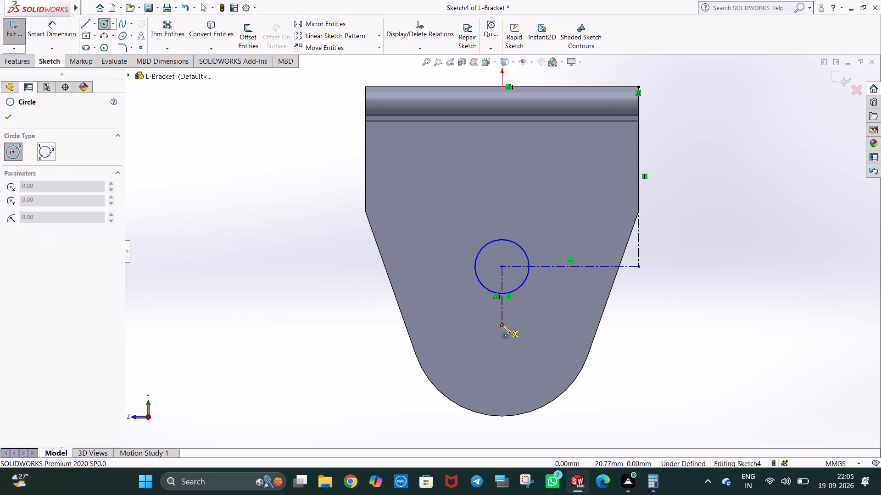
click(502, 325)
click(516, 344)
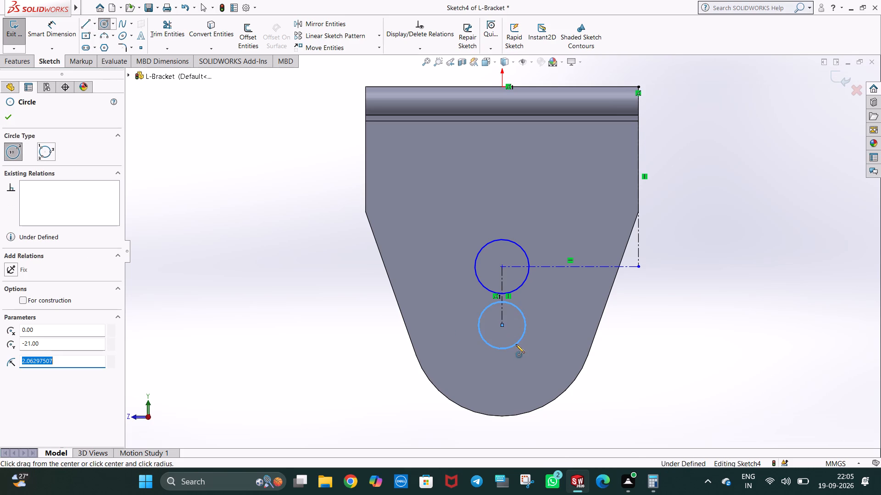
text(3.57)
key(Return)
key(Escape)
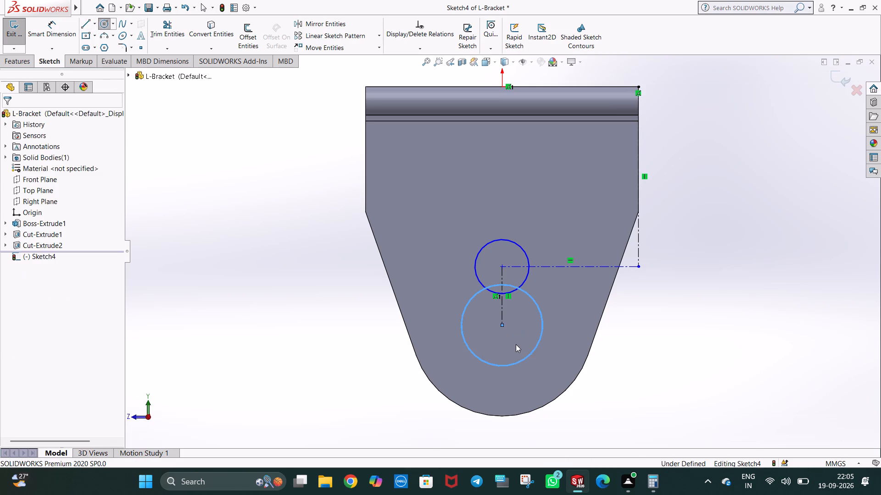
key(Escape)
scroll(544, 315, down, 1)
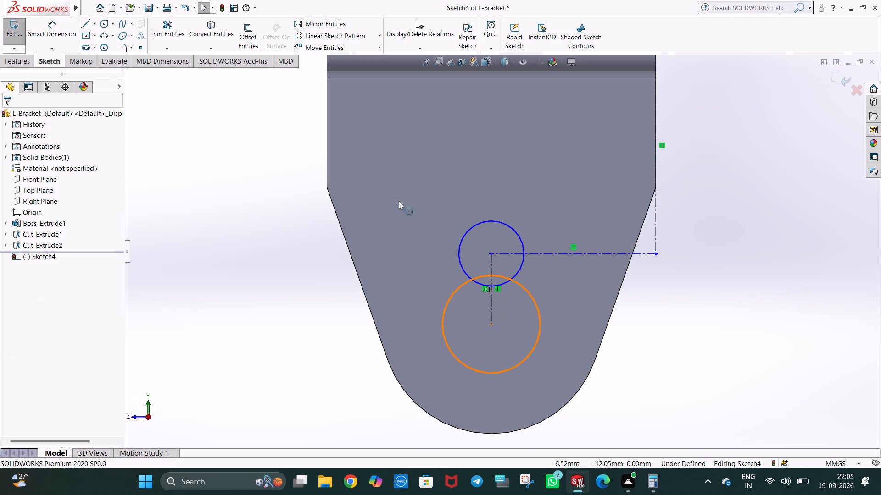
Draw a vertical line about 2.5 mm long from the small circle's left quadrant point down to the large circle.
click(243, 225)
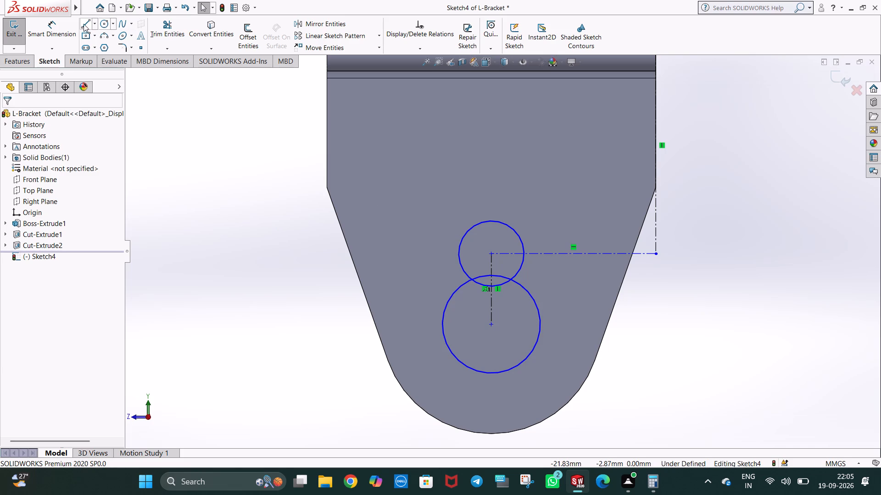
click(84, 24)
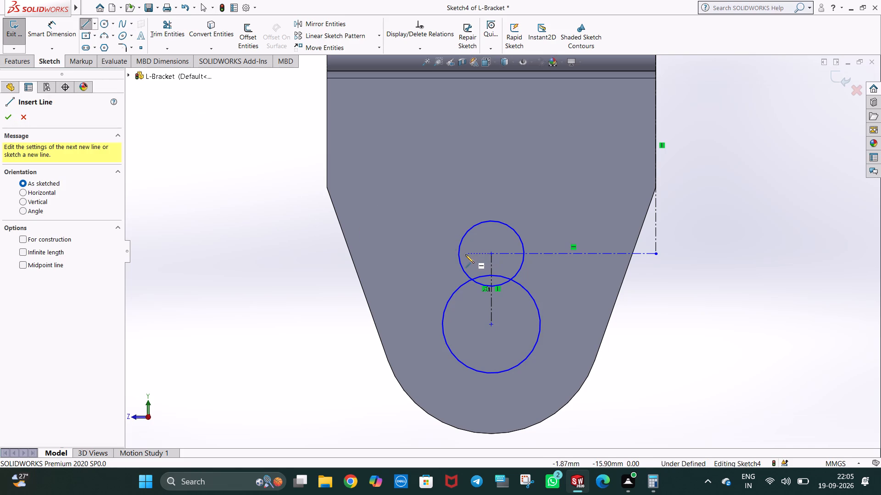
click(459, 254)
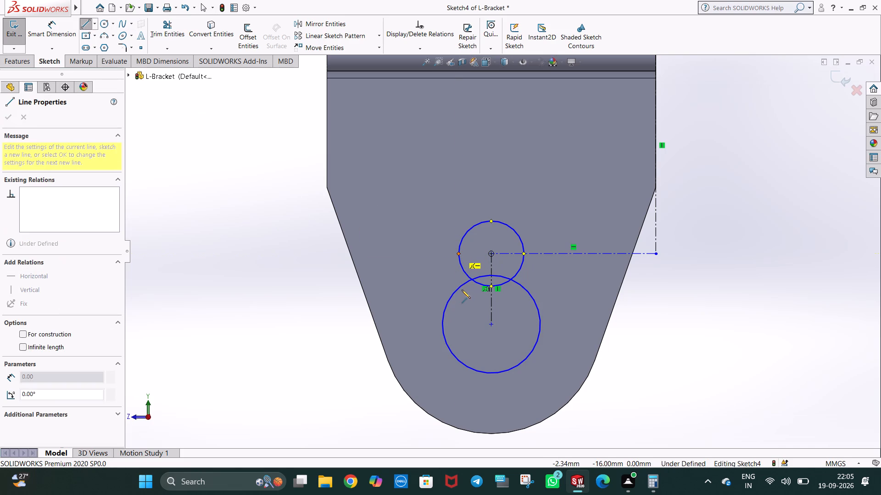
click(460, 289)
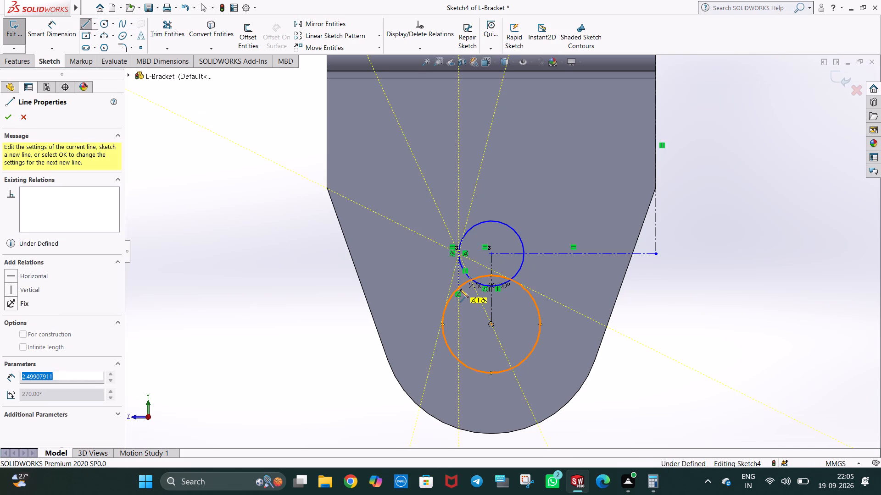
key(Escape)
key(Escape)
scroll(488, 285, down, 2)
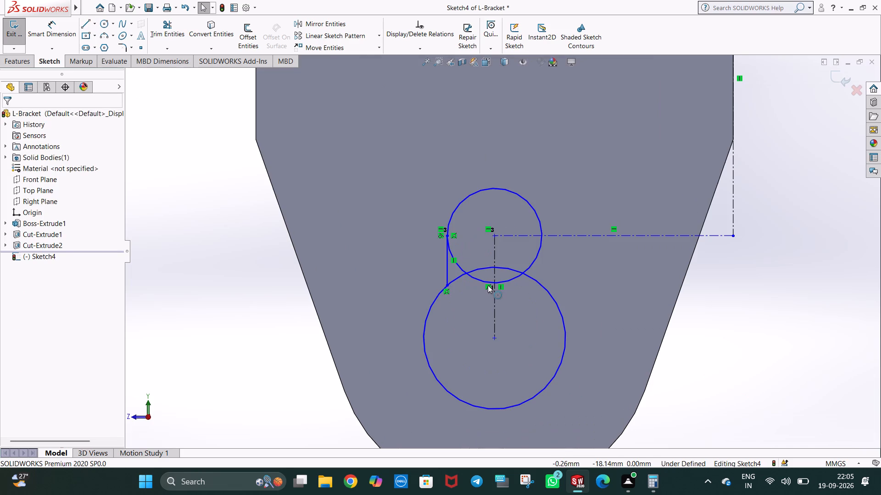
key(Escape)
scroll(297, 292, up, 1)
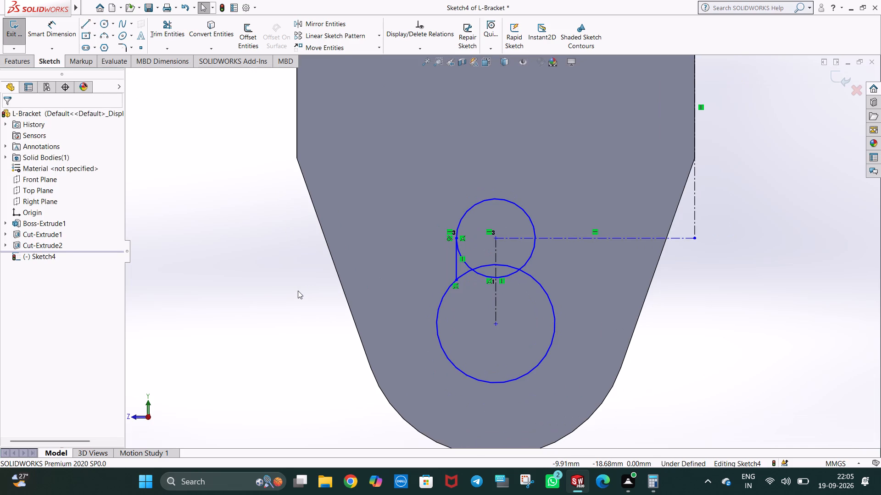
Trim the overlapping arcs of both circles between the new vertical line and the short vertical centerline.
click(160, 27)
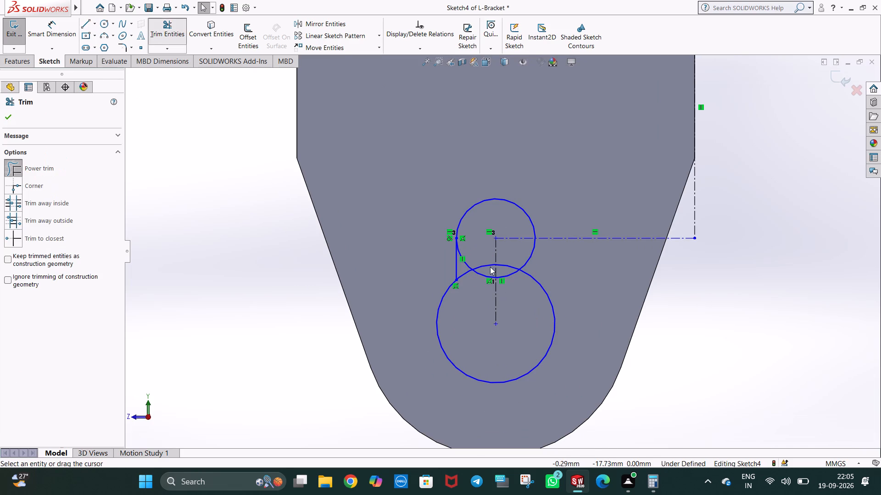
drag(484, 256, 477, 280)
drag(472, 256, 467, 277)
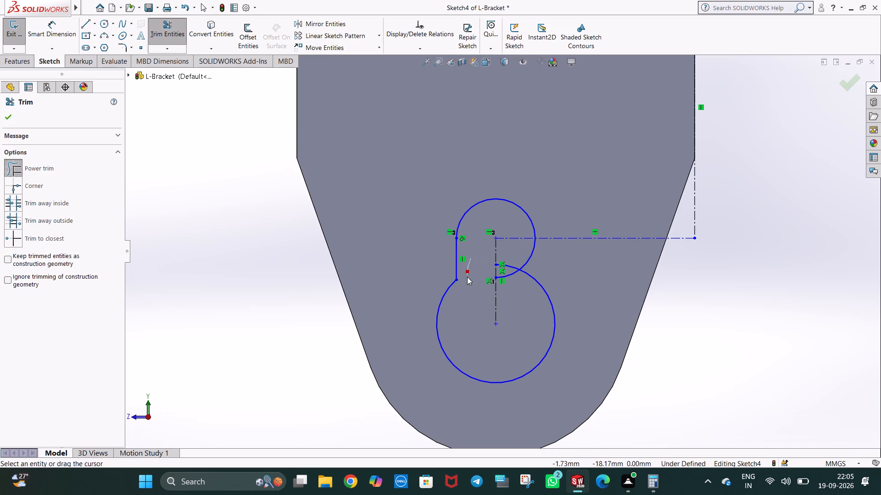
drag(467, 277, 467, 277)
key(Escape)
key(Escape)
Mirror the short vertical side line of the keyhole about the short vertical centerline.
click(334, 24)
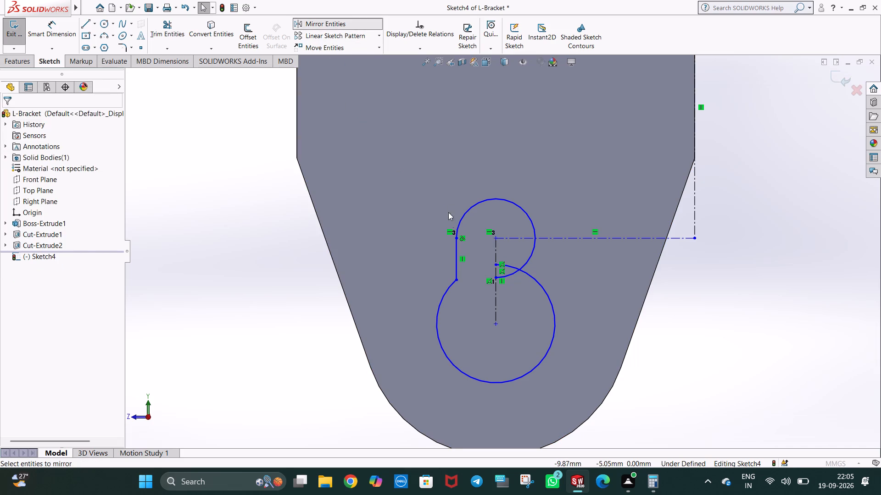
click(456, 261)
click(75, 256)
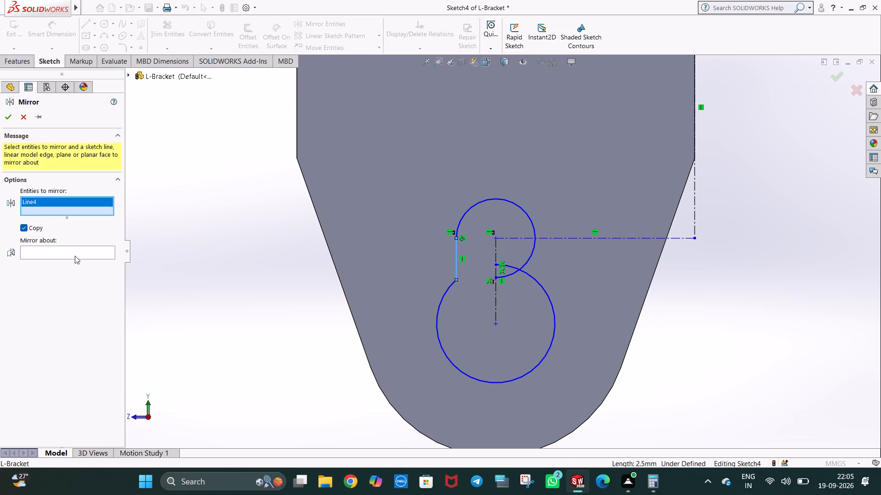
click(56, 250)
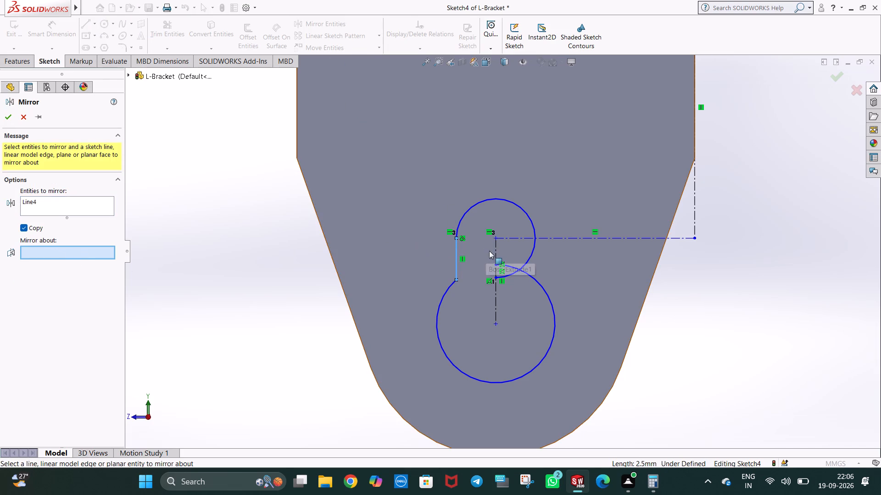
click(496, 251)
right_click(496, 251)
click(636, 328)
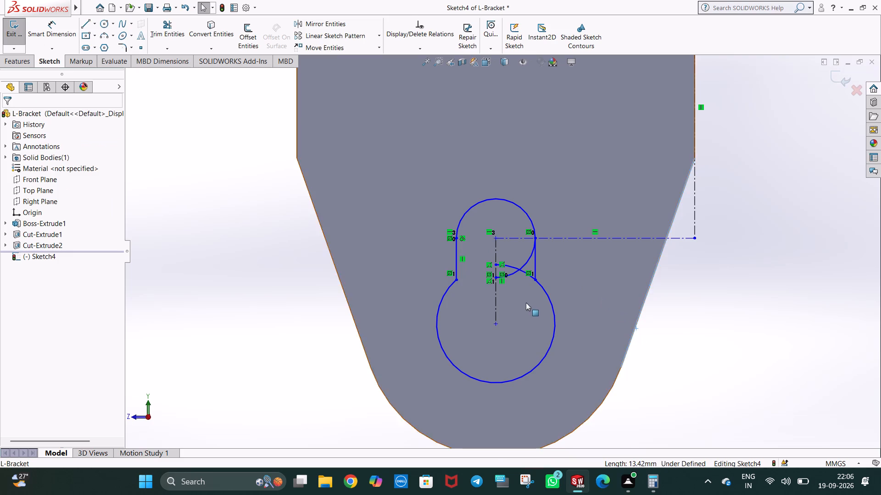
Trim the remaining overlapping arcs between the centerline and the mirrored line to leave one closed keyhole outline.
scroll(530, 293, down, 2)
click(157, 29)
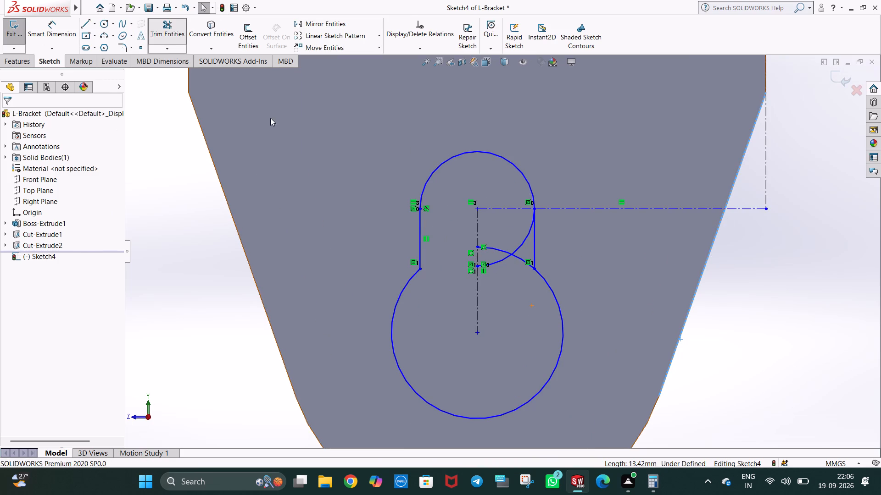
drag(503, 236, 509, 275)
drag(525, 277, 524, 232)
key(Escape)
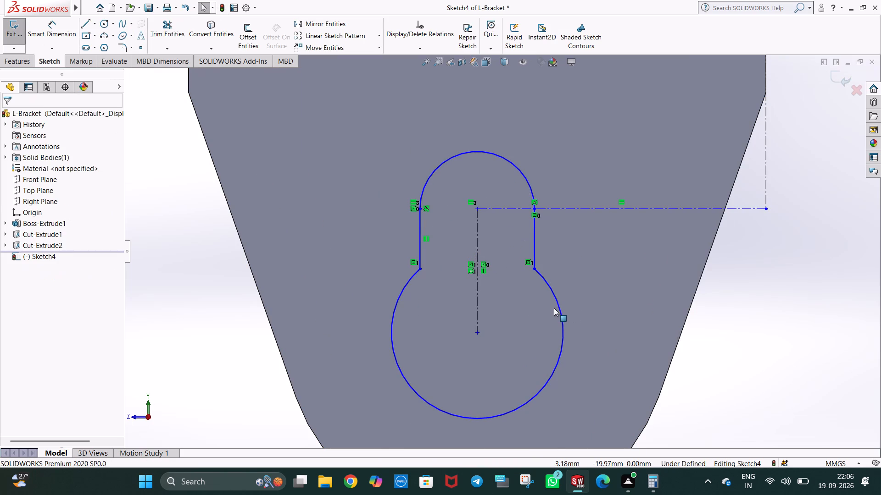
scroll(554, 308, up, 1)
key(Escape)
click(715, 274)
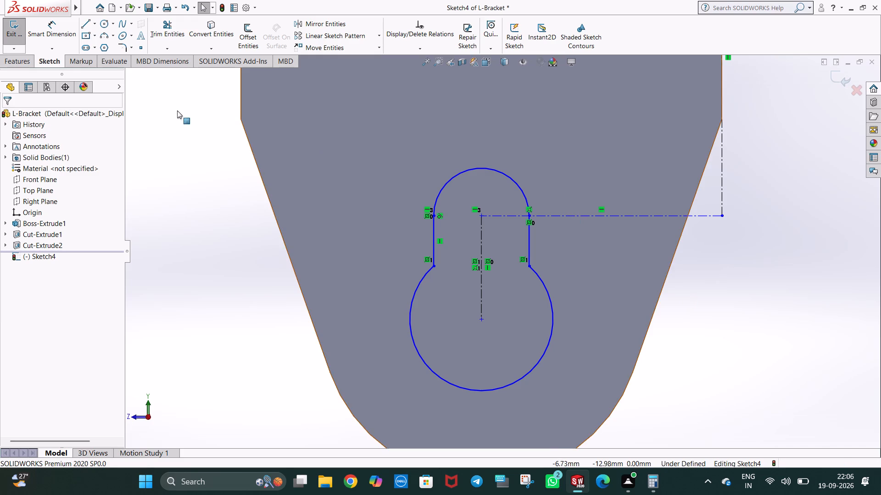
Dimension the length of the long vertical centerline along the flange's side edge.
click(56, 33)
scroll(585, 184, up, 2)
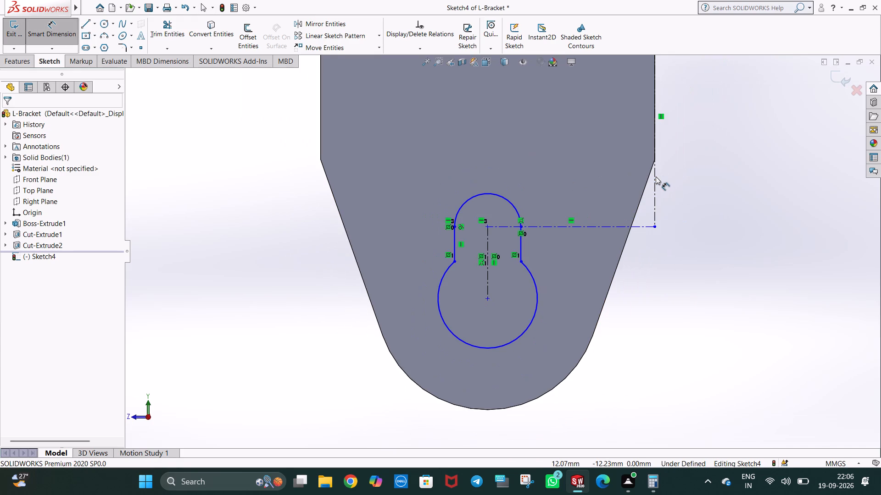
click(656, 176)
click(655, 179)
scroll(686, 141, up, 2)
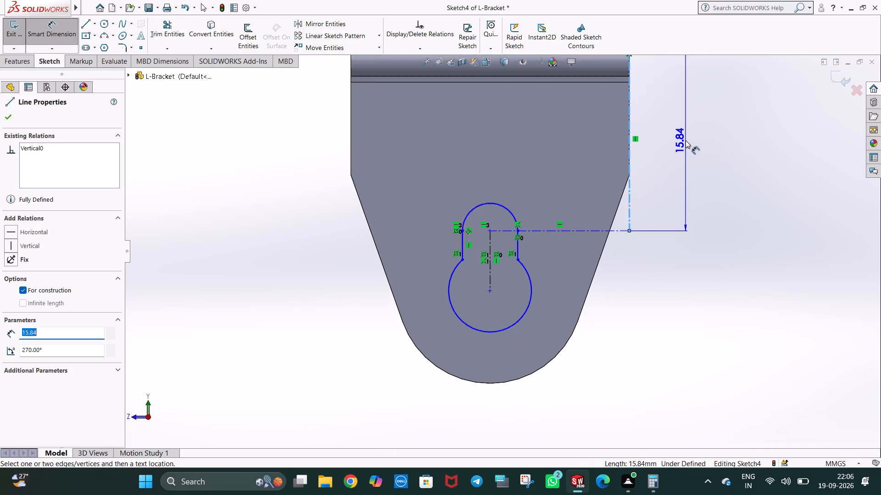
click(639, 154)
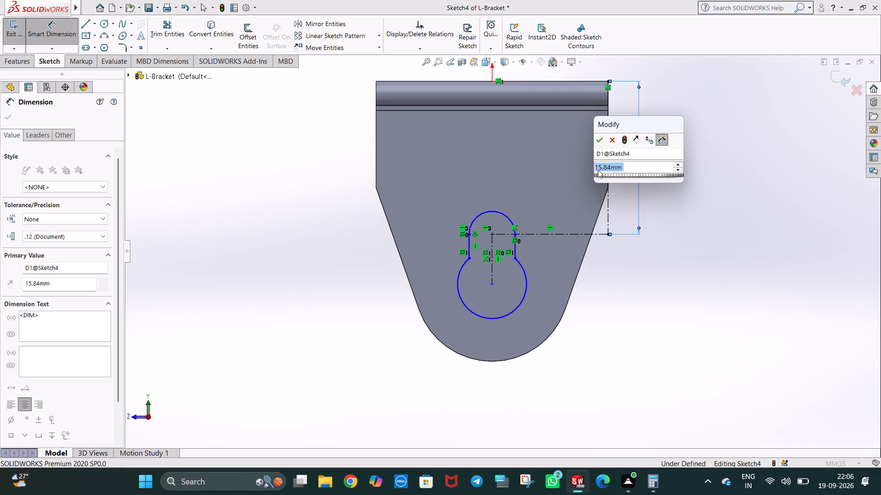
click(601, 138)
click(609, 284)
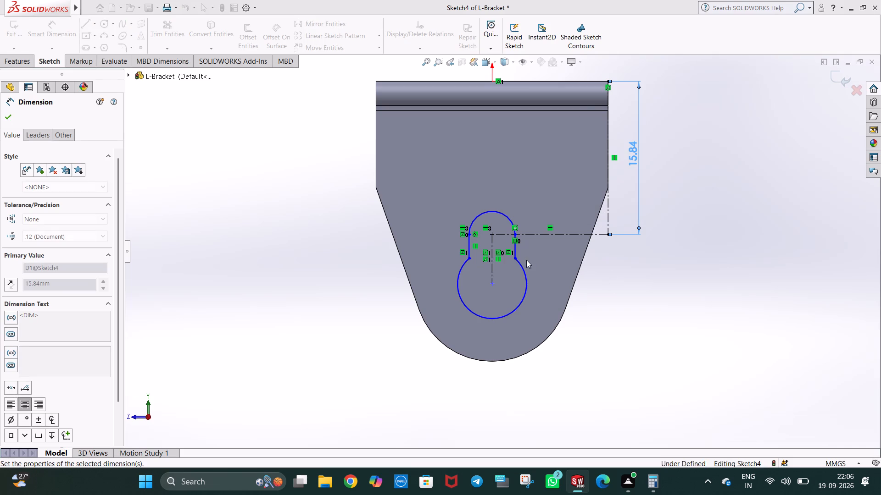
Dimension the radii of the keyhole's upper small arc and lower large arc.
click(496, 213)
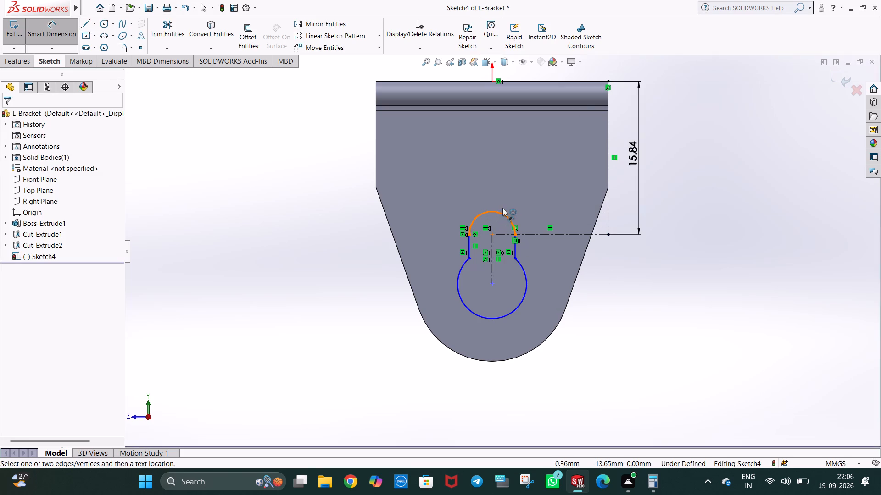
click(525, 203)
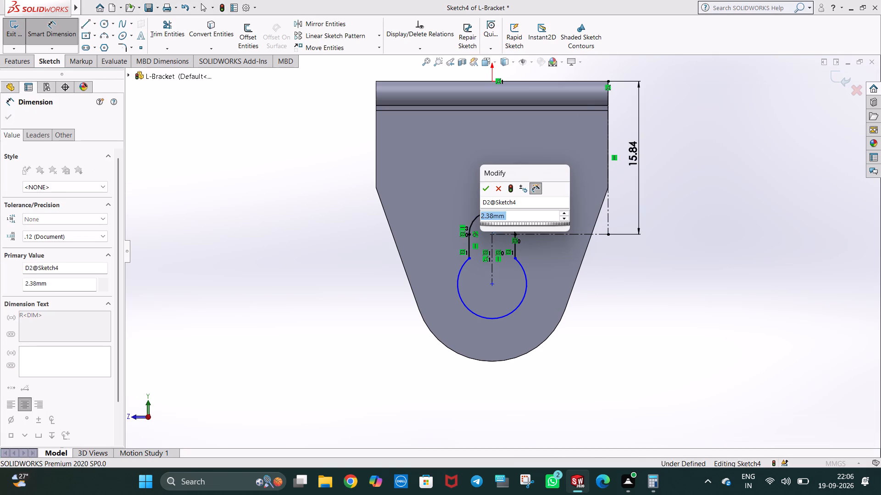
click(489, 192)
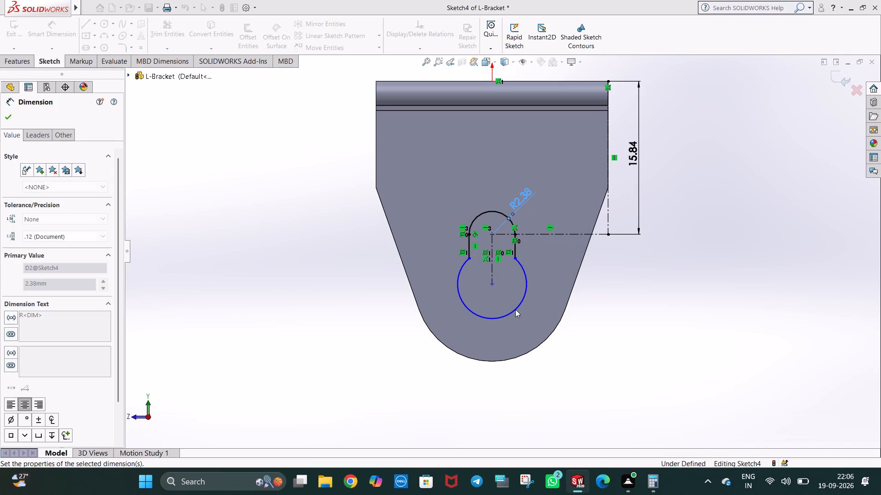
click(513, 310)
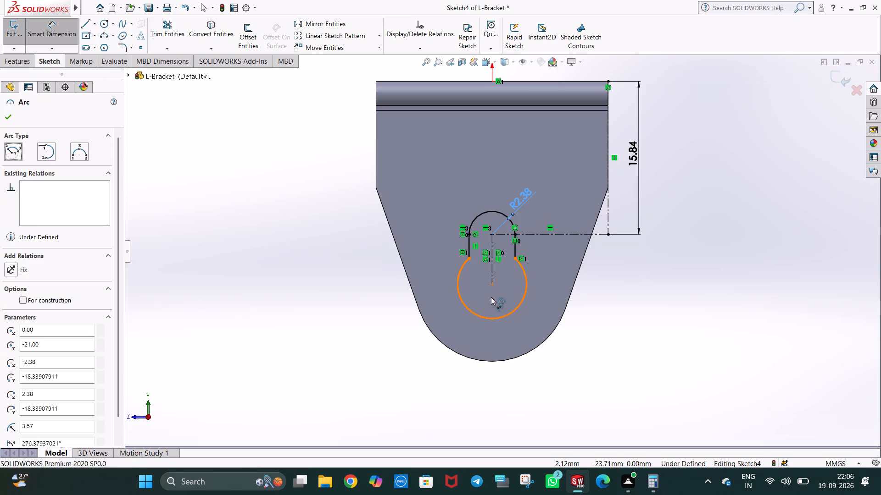
click(490, 299)
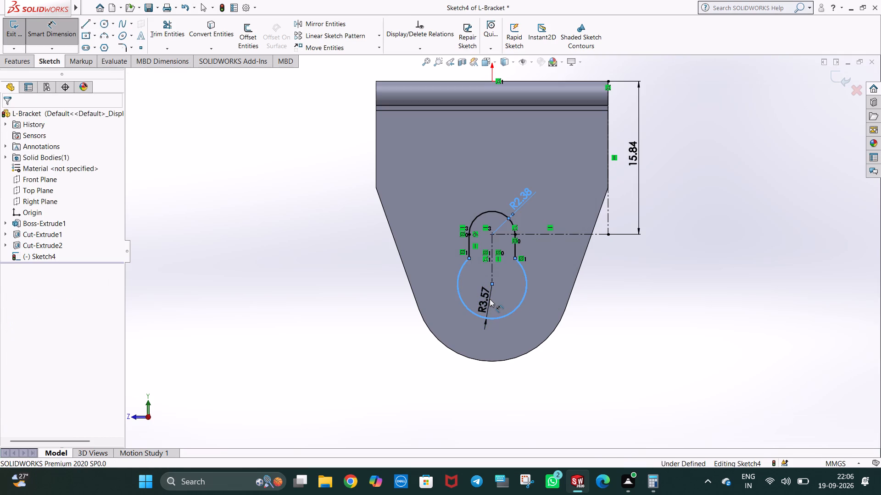
click(450, 286)
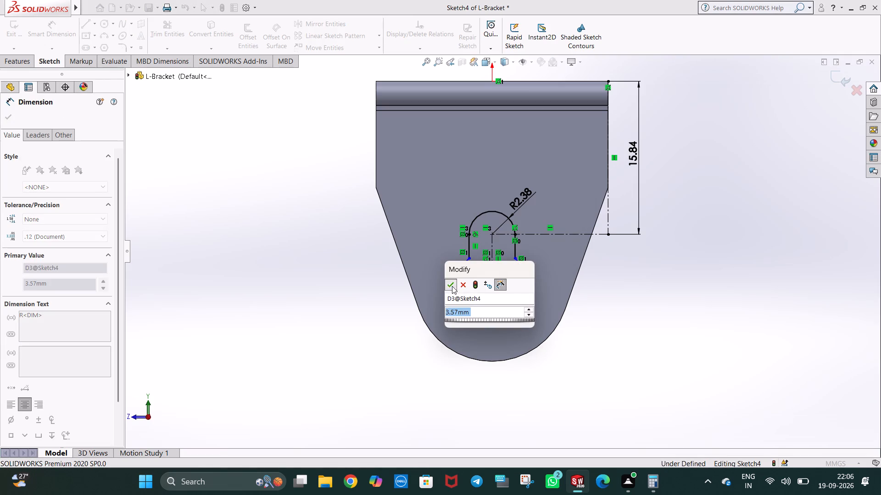
click(590, 306)
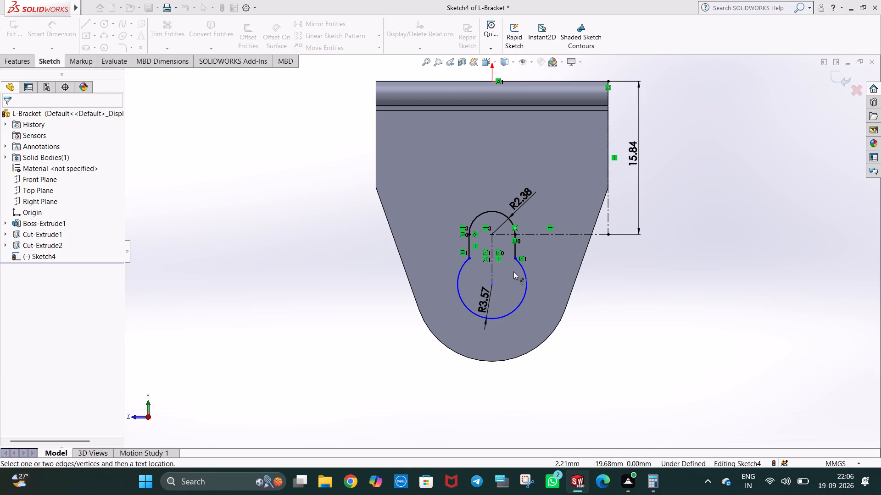
Dimension the length of the short vertical centerline between the keyhole's two arc centres.
scroll(513, 271, down, 3)
click(487, 236)
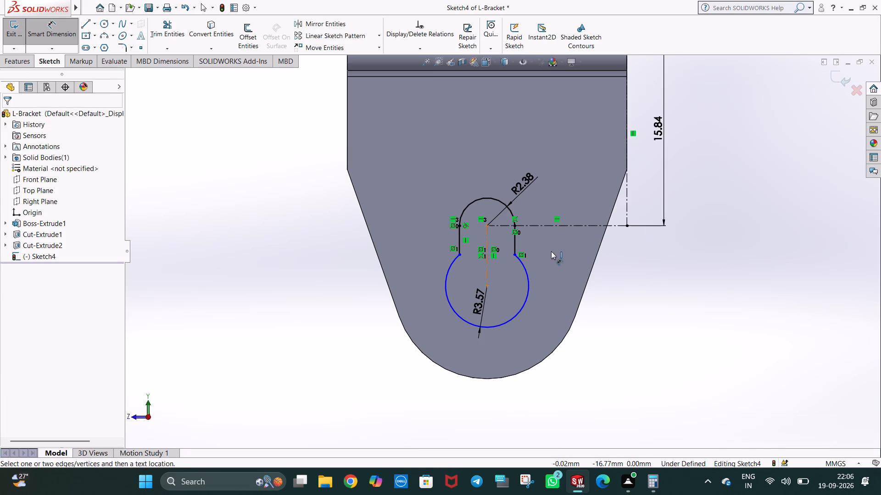
click(552, 256)
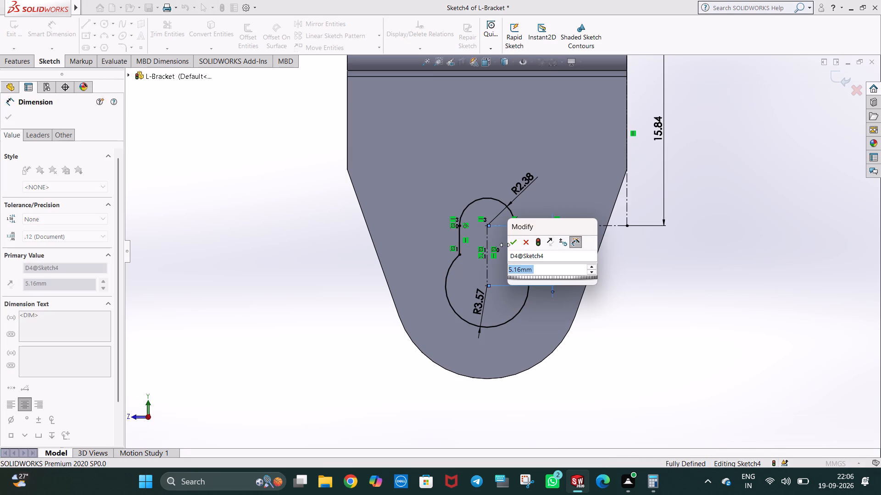
click(509, 245)
click(637, 285)
Cut-extrude the keyhole sketch through the tapered flange with a blind depth of 2 mm.
middle_drag(653, 276, 639, 286)
middle_drag(643, 285, 621, 302)
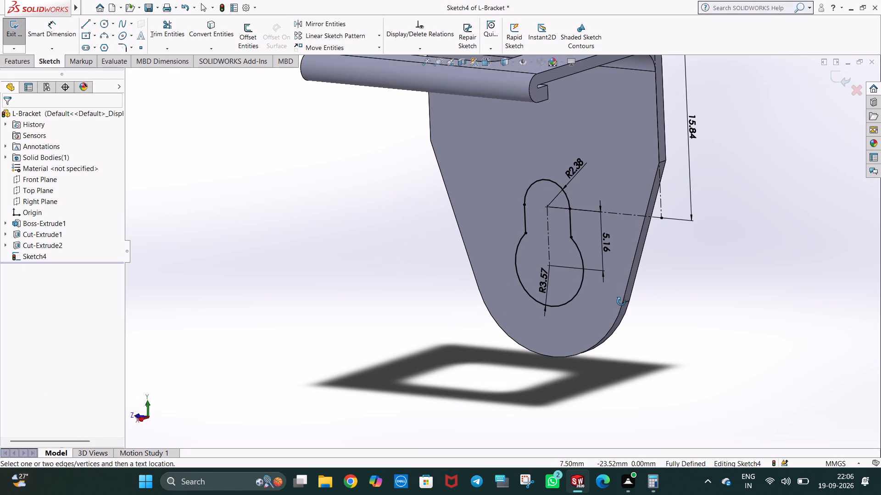
middle_drag(621, 302, 625, 300)
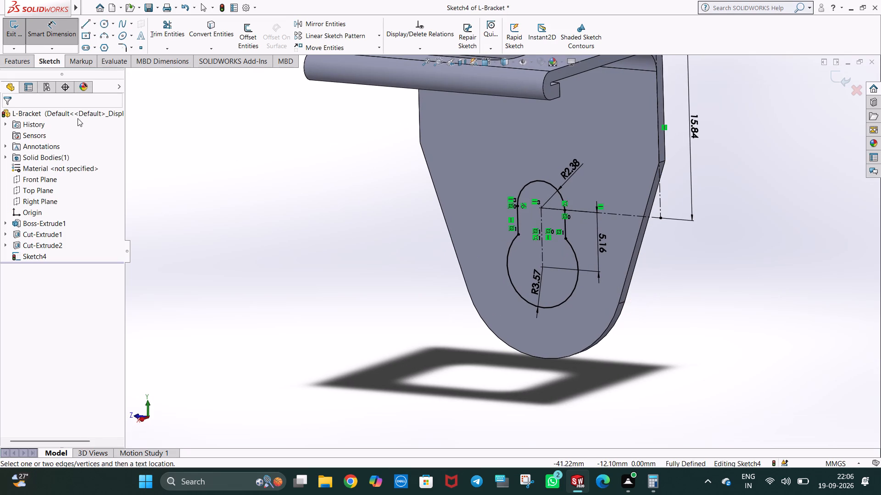
click(27, 62)
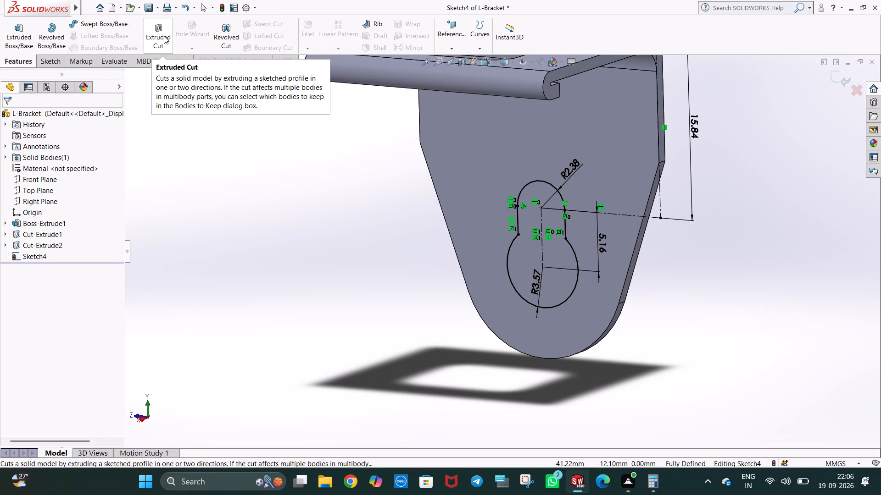
click(163, 36)
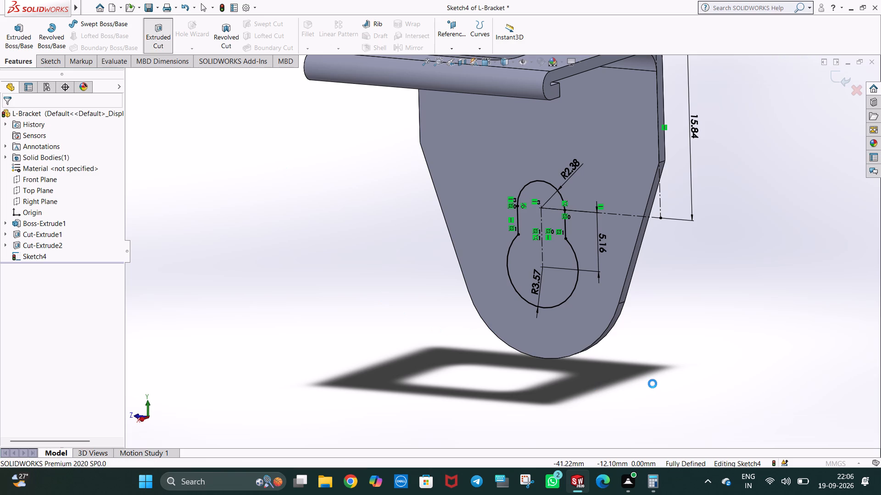
middle_drag(690, 360, 608, 373)
middle_drag(517, 326, 603, 322)
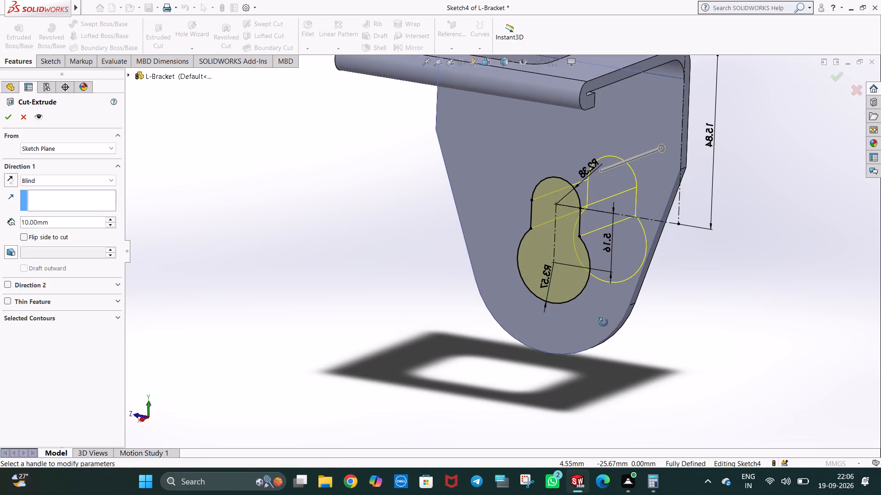
middle_drag(603, 322, 647, 308)
click(64, 225)
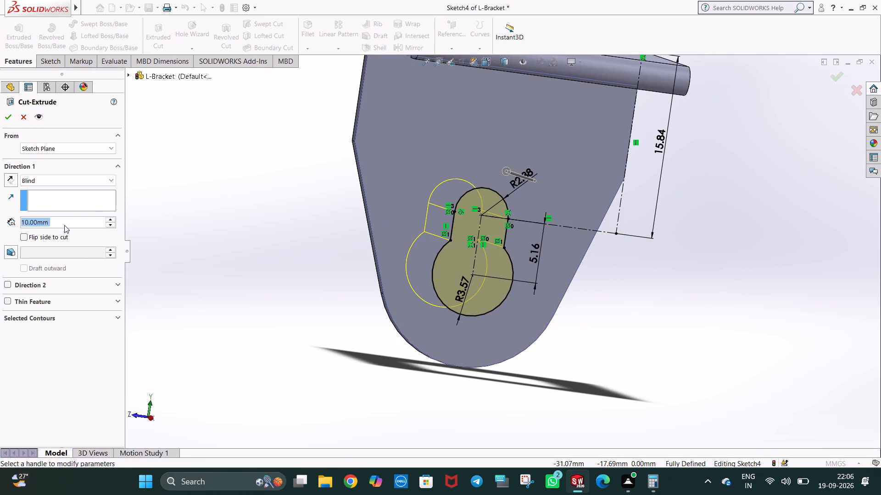
key(BackSpace)
key(BackSpace)
key(BackSpace)
key(BackSpace)
key(BackSpace)
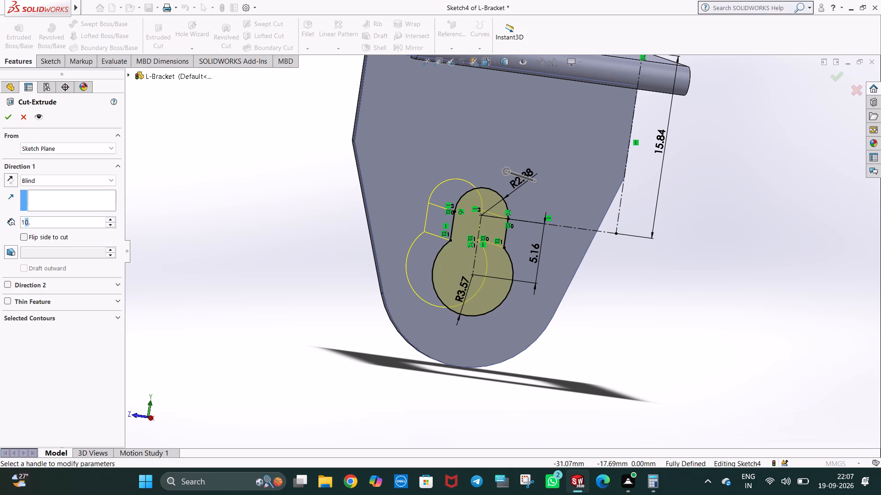
key(BackSpace)
key(BackSpace)
key(Return)
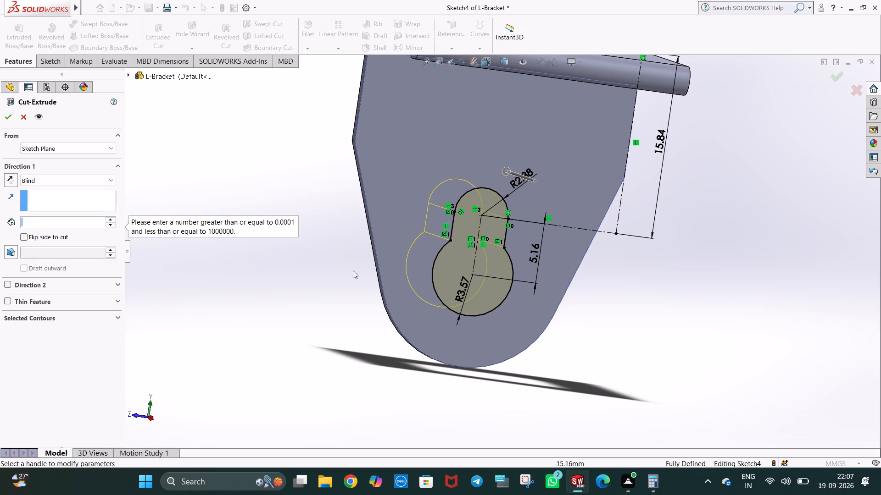
middle_drag(621, 332, 529, 336)
middle_drag(585, 328, 571, 336)
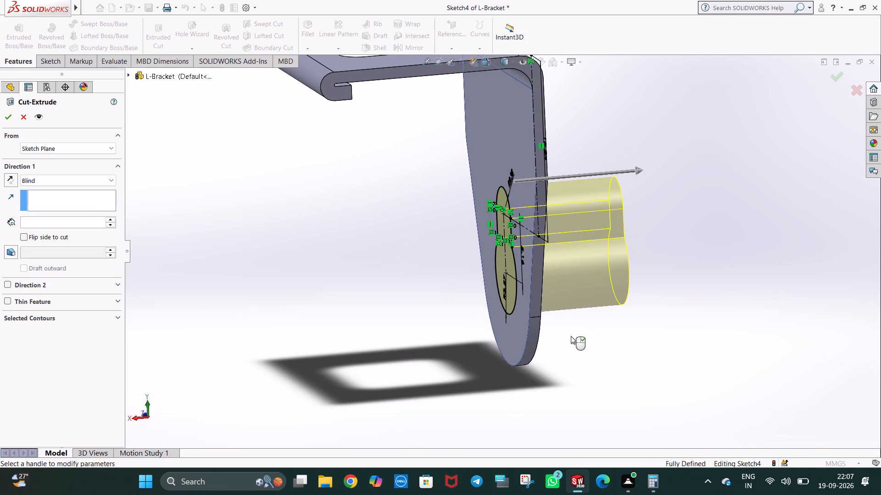
middle_drag(571, 336, 570, 336)
key(1)
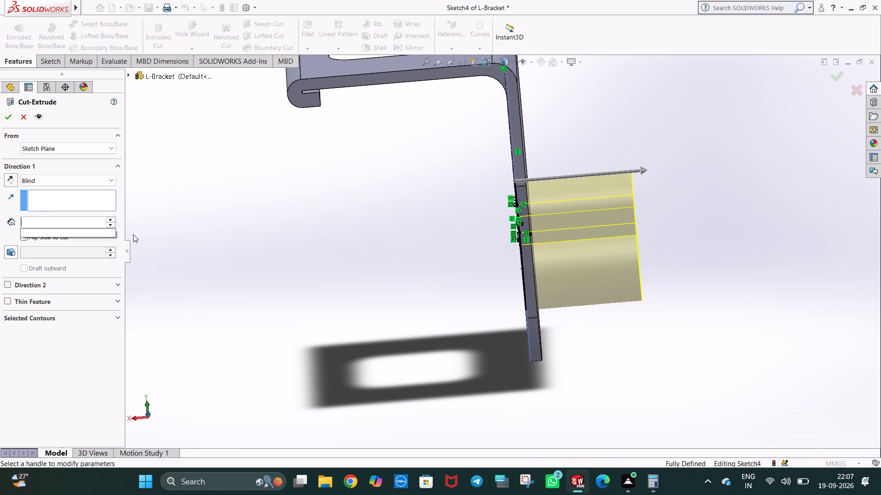
click(89, 222)
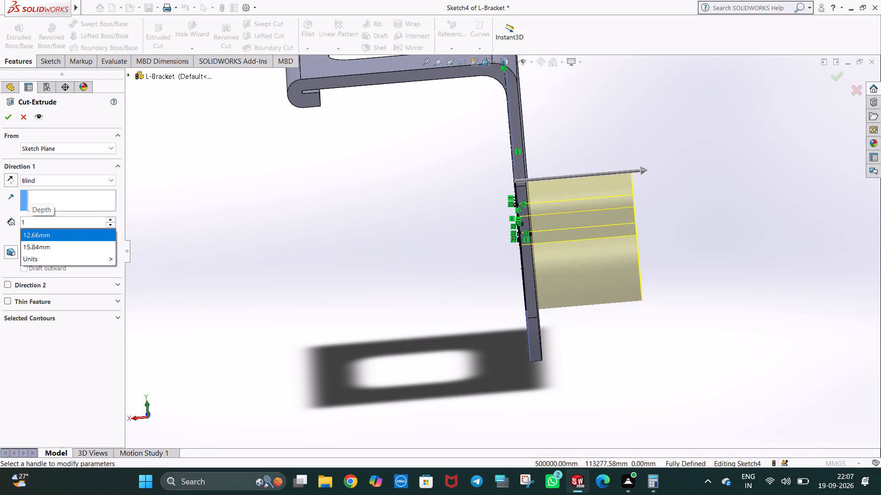
key(Return)
key(BackSpace)
key(BackSpace)
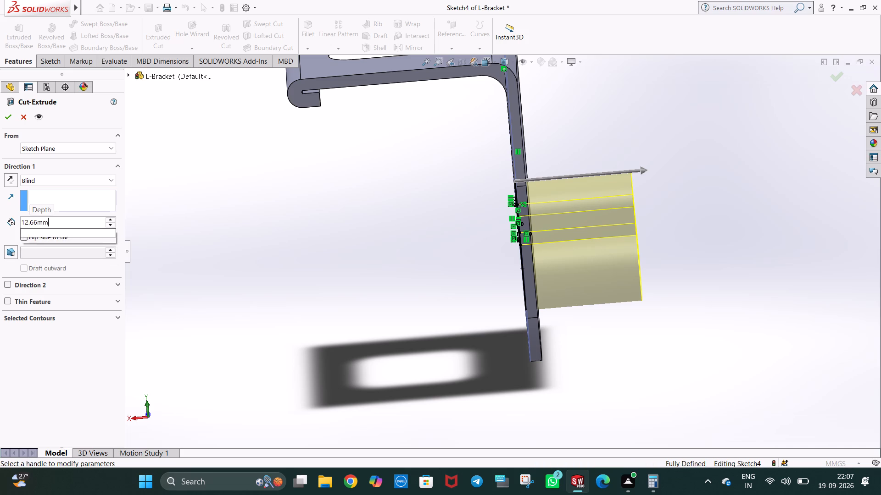
key(BackSpace)
key(BackSpace)
key(BackSpace)
key(BackSpace)
key(BackSpace)
key(BackSpace)
key(BackSpace)
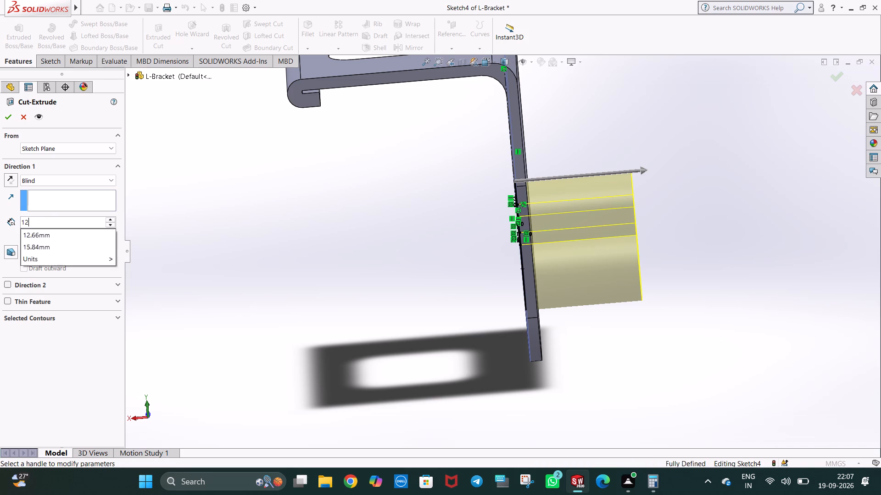
key(BackSpace)
key(BackSpace)
key(2)
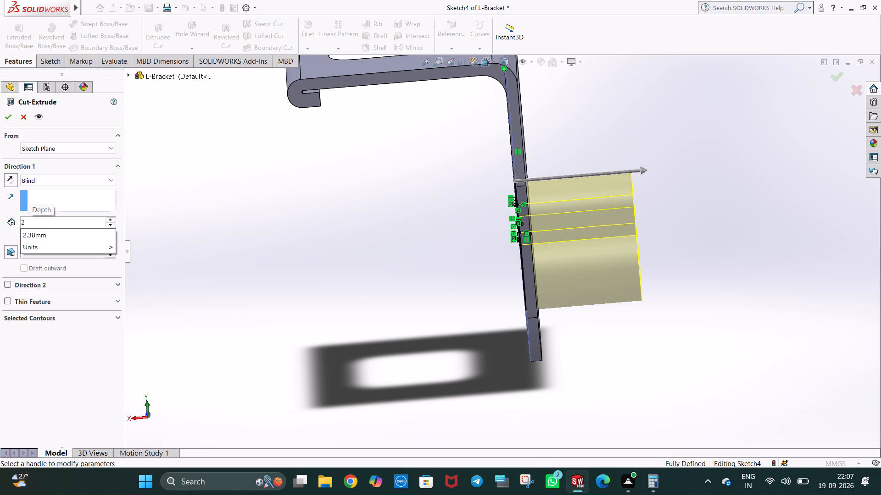
click(154, 211)
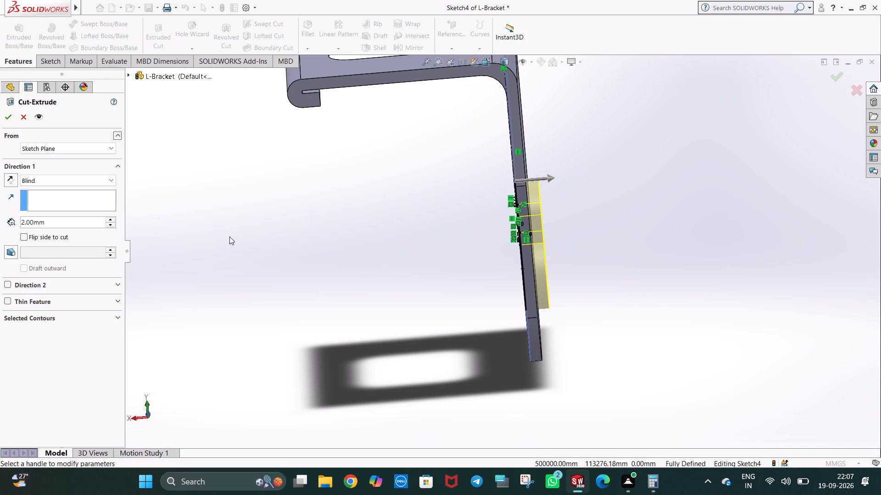
click(10, 118)
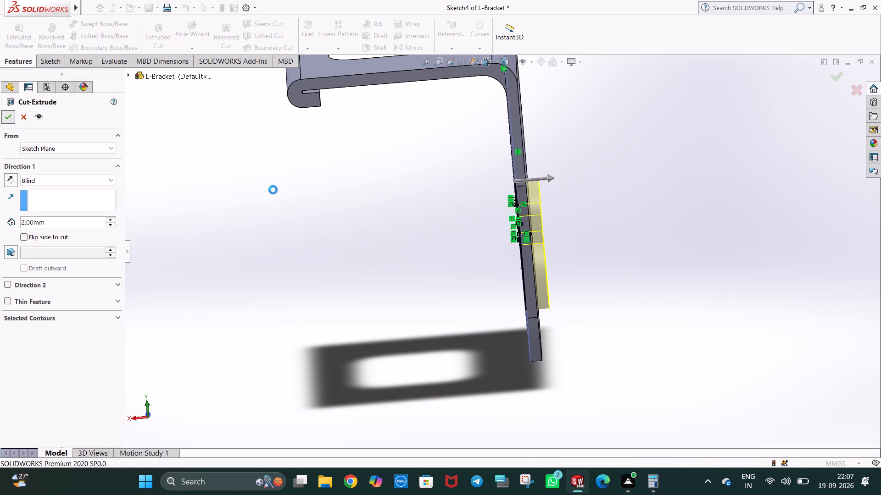
Examine the keyhole cut and the whole bracket face-on, in isometric view and from the inner side.
middle_drag(335, 253, 402, 263)
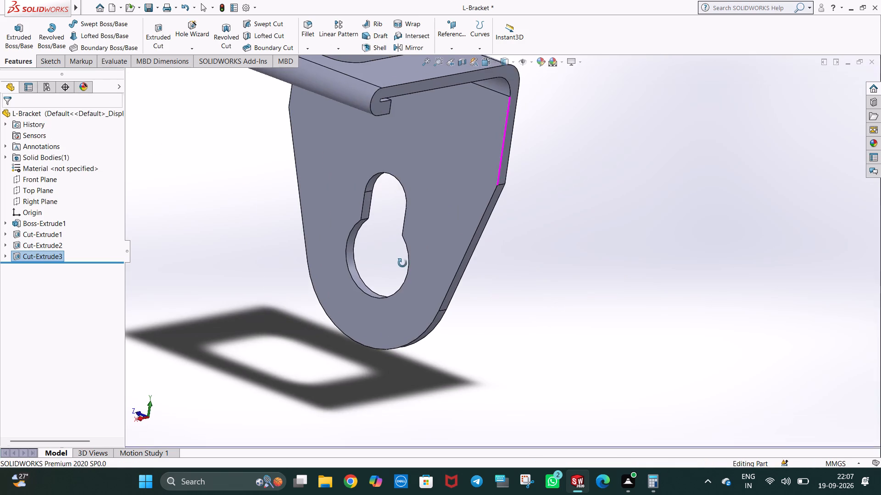
middle_drag(402, 263, 403, 263)
scroll(407, 262, up, 1)
key(ctrl+8)
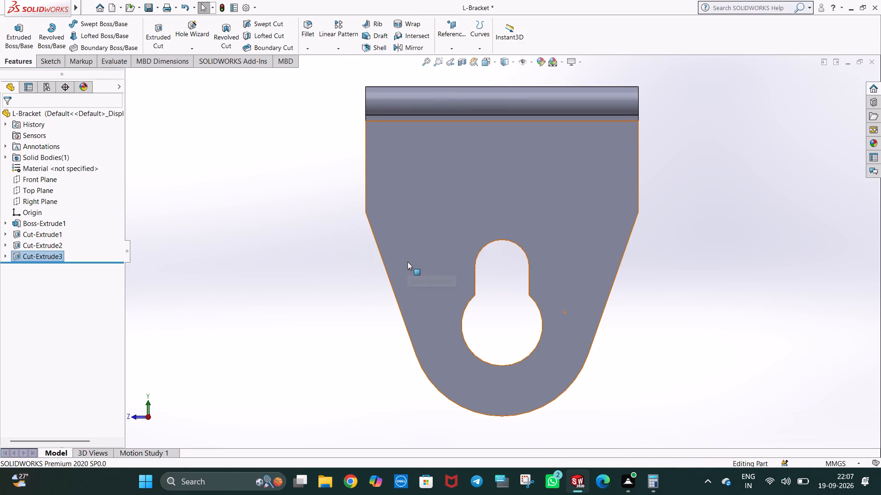
key(ctrl+7)
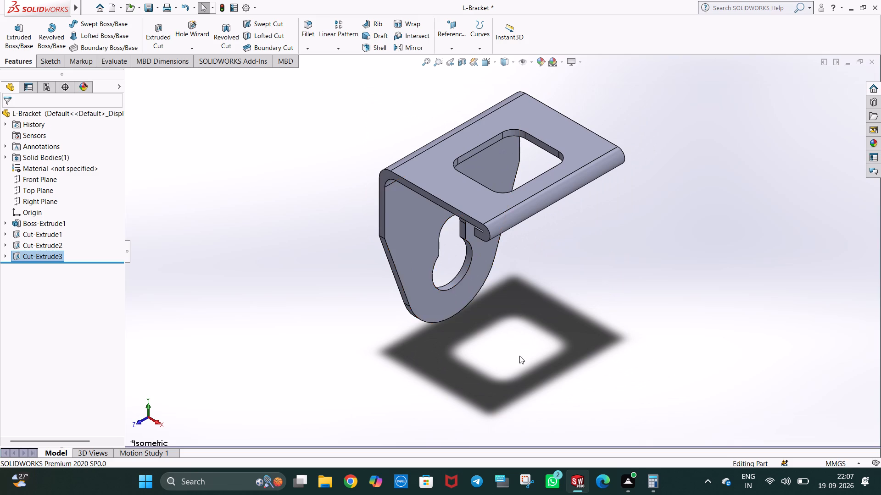
scroll(519, 356, up, 2)
middle_drag(532, 325, 487, 236)
middle_drag(490, 236, 455, 144)
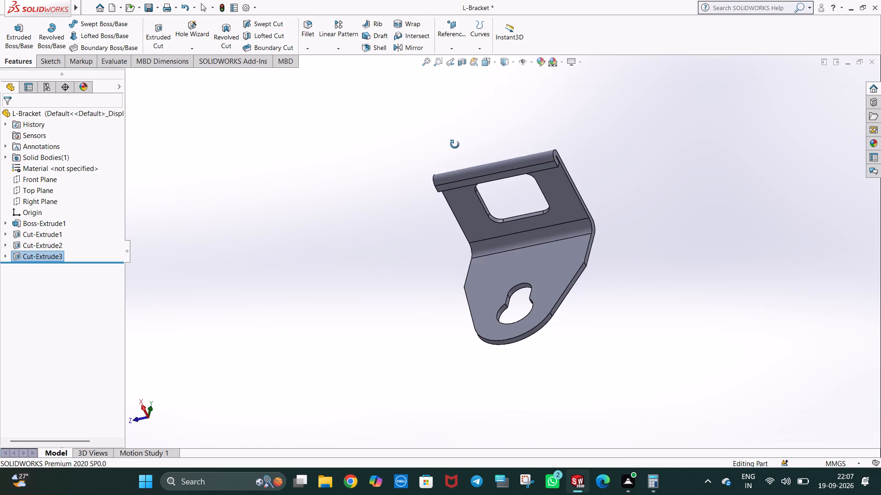
middle_drag(455, 144, 530, 128)
scroll(396, 176, up, 1)
middle_click(396, 176)
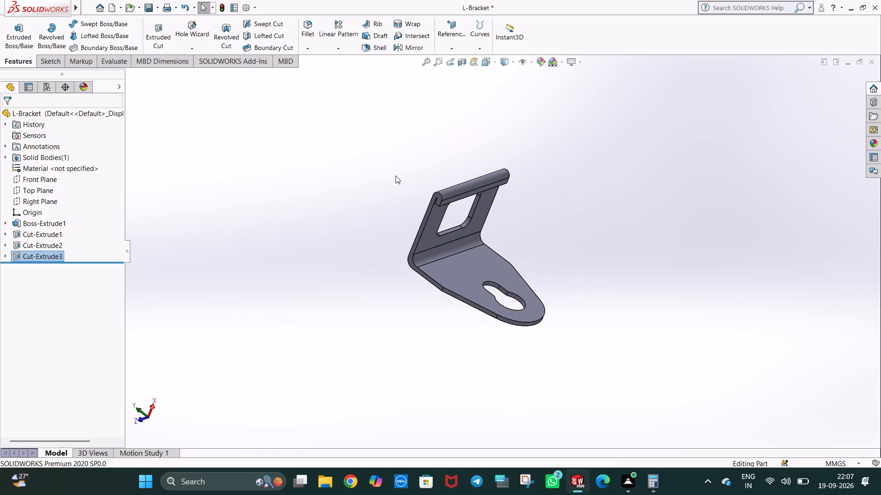
scroll(396, 176, down, 1)
scroll(486, 172, down, 1)
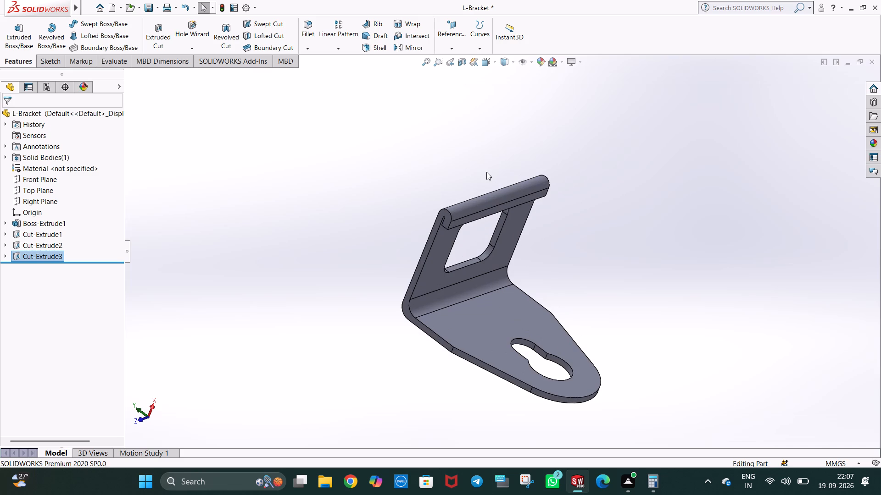
Save the L-Bracket part.
key(ctrl+s)
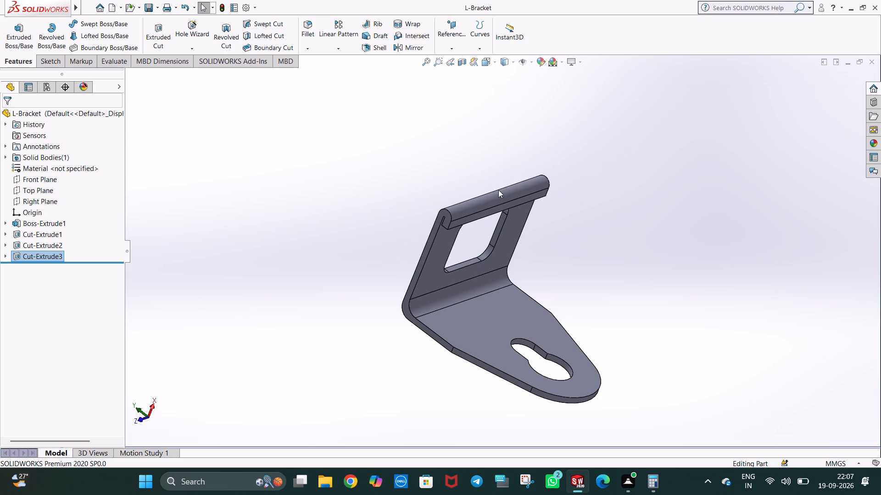
Save the part again with the bracket turned to show its hook, rounded-corner cutout and keyhole.
scroll(572, 299, up, 2)
middle_drag(506, 341, 500, 318)
scroll(500, 318, down, 3)
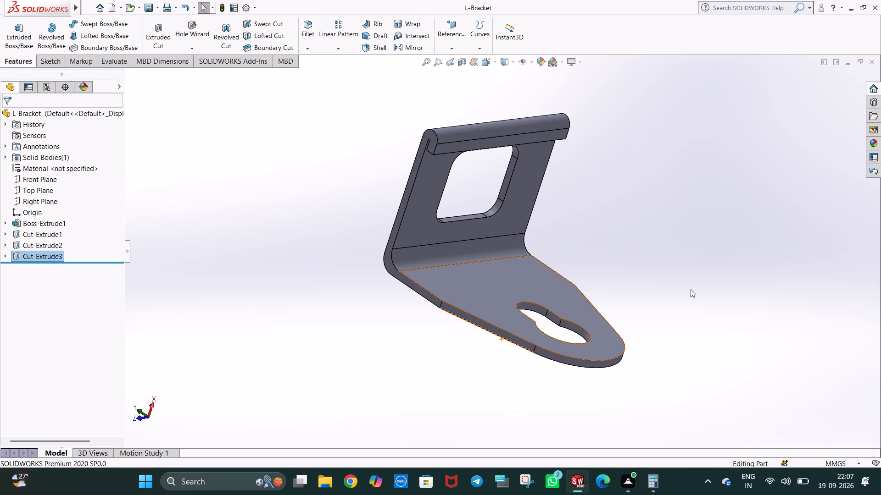
middle_drag(679, 265, 664, 280)
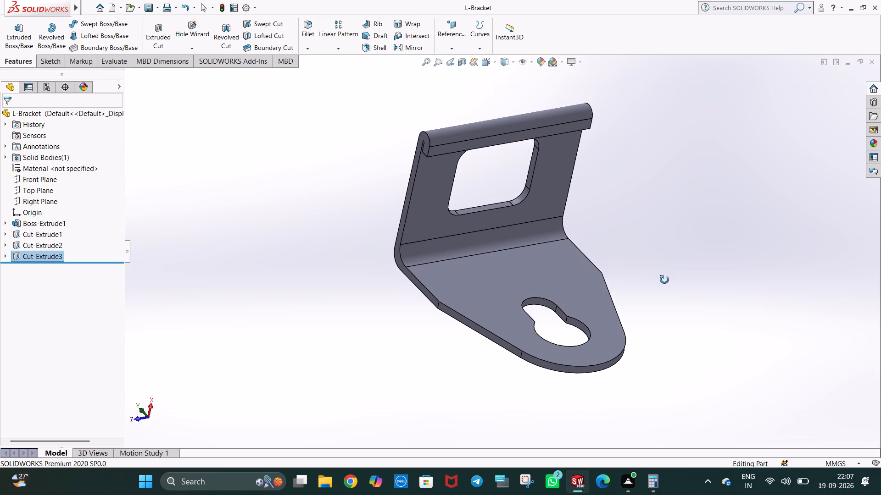
middle_drag(664, 280, 664, 275)
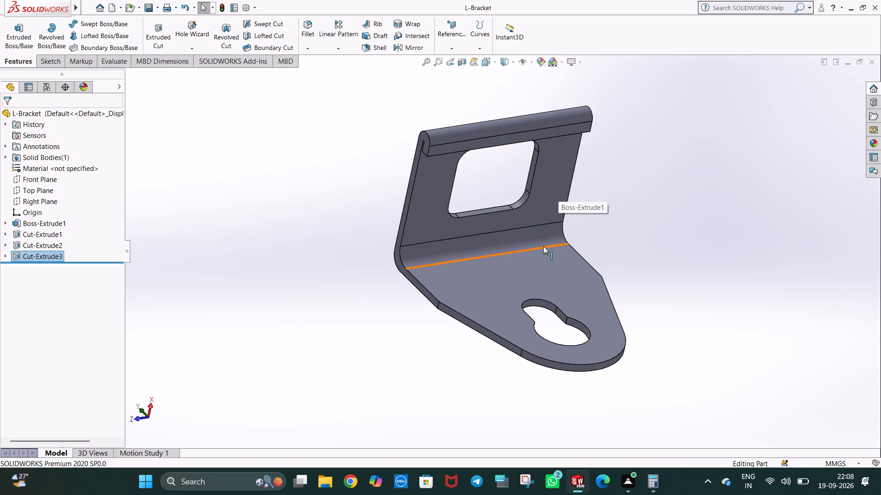
key(ctrl+s)
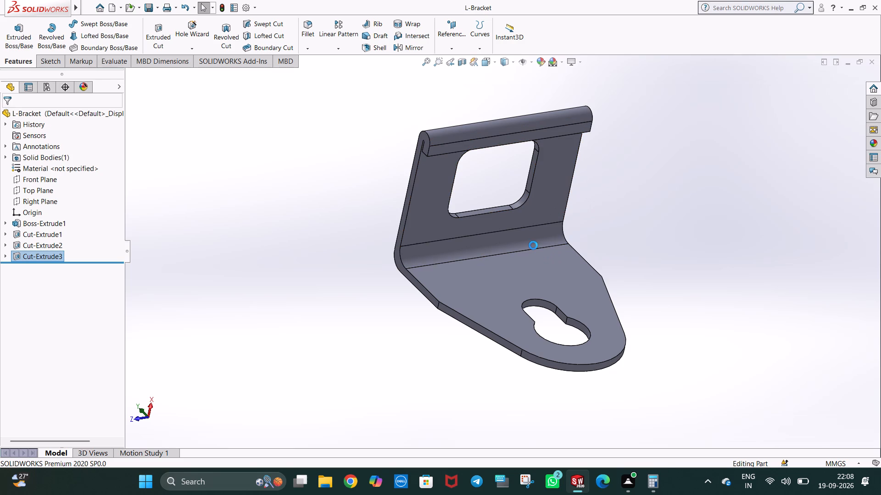
Deselect everything and capture a screen snip of the full modelling window, leaving out the taskbar.
click(627, 208)
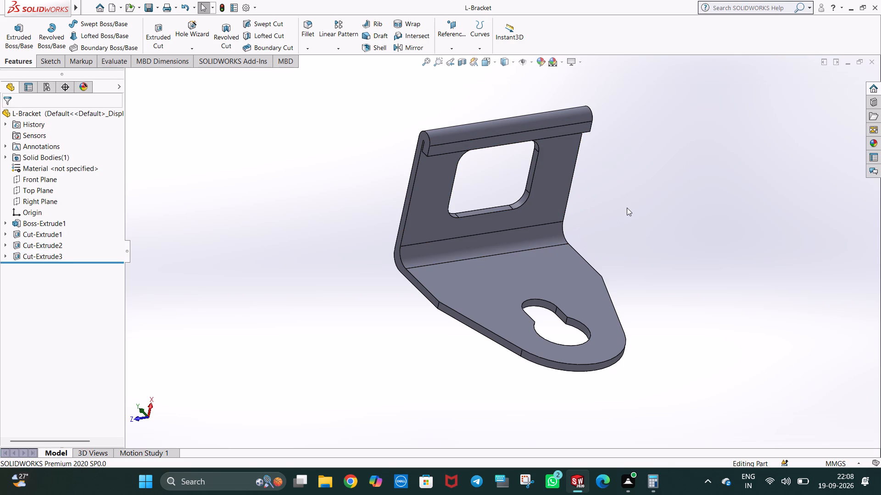
key(Print)
scroll(482, 117, up, 1)
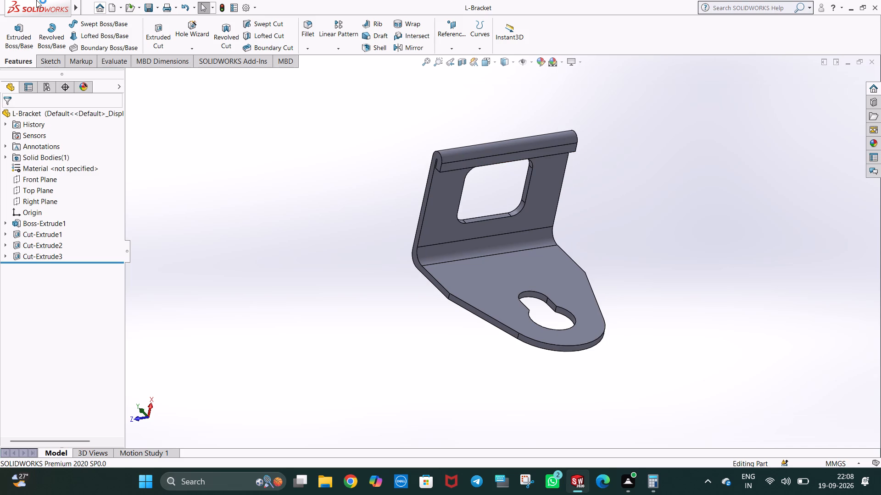
drag(3, 0, 880, 478)
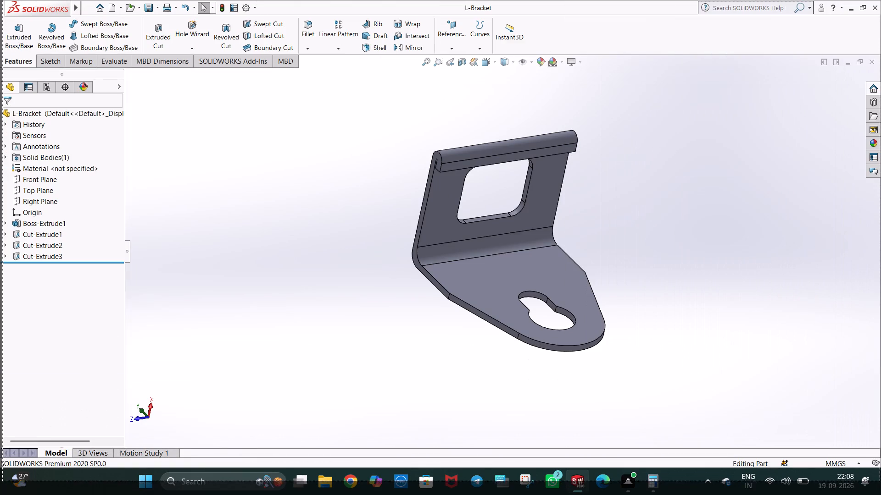
drag(880, 478, 880, 467)
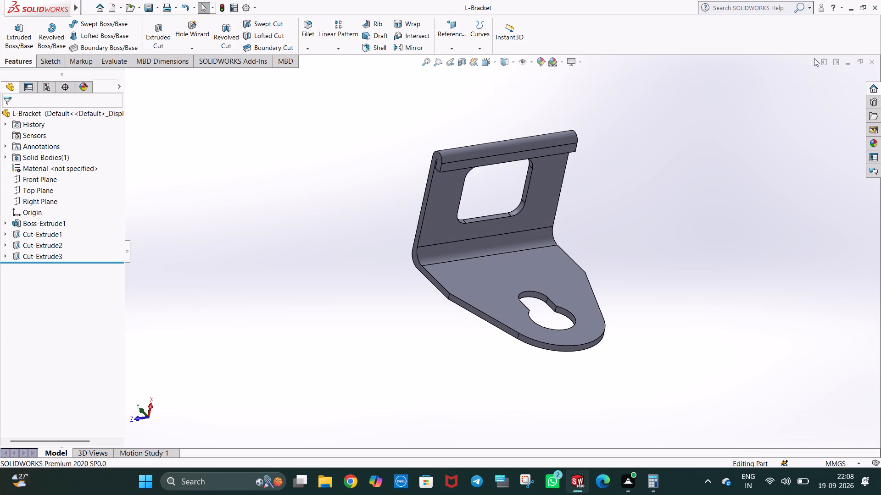
Close SOLIDWORKS.
click(876, 5)
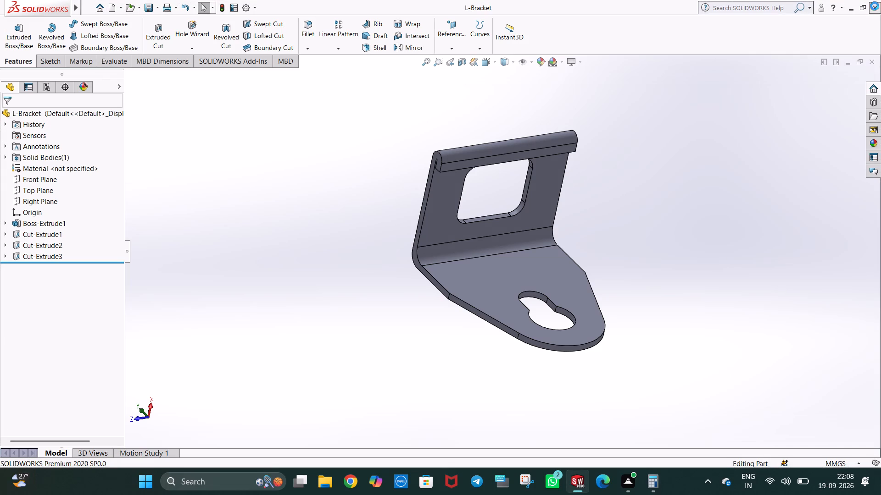
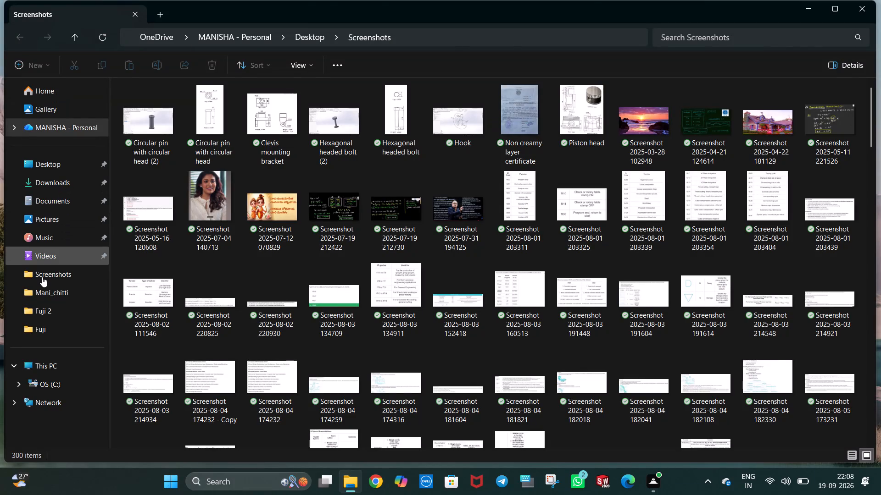
click(42, 278)
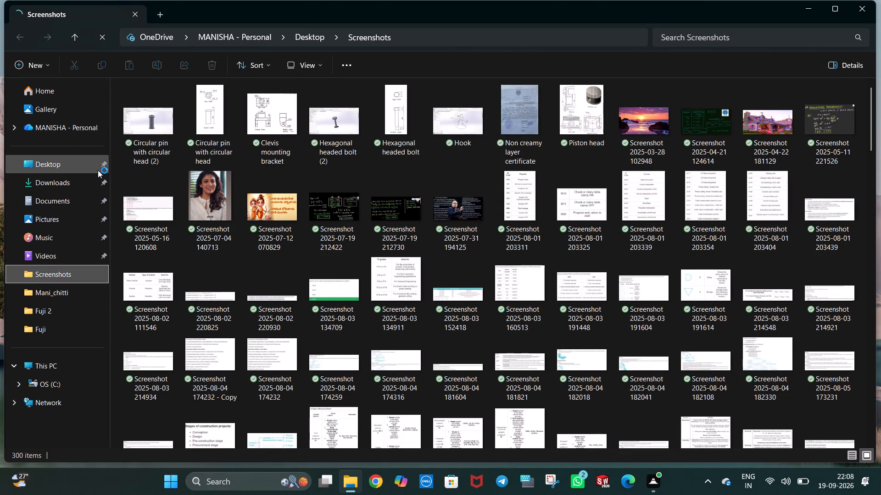
scroll(245, 275, down, 4)
scroll(294, 292, down, 3)
scroll(344, 299, down, 3)
scroll(445, 305, down, 4)
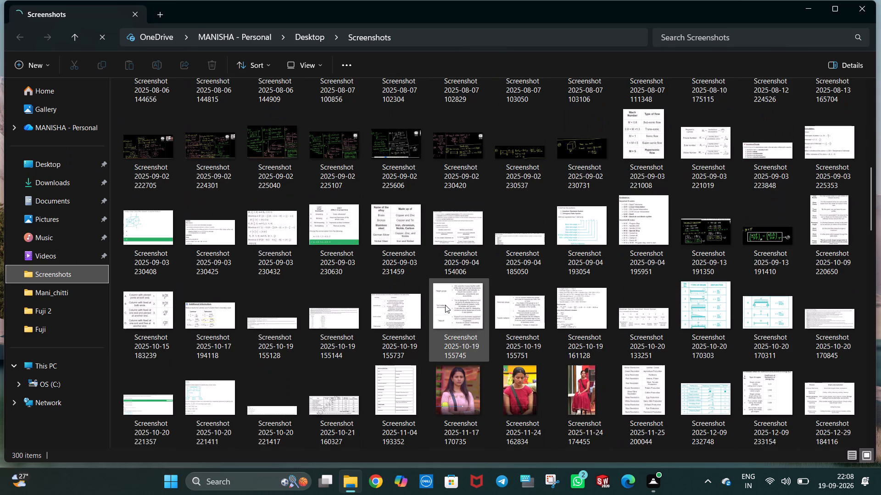
scroll(445, 305, down, 3)
scroll(484, 316, down, 14)
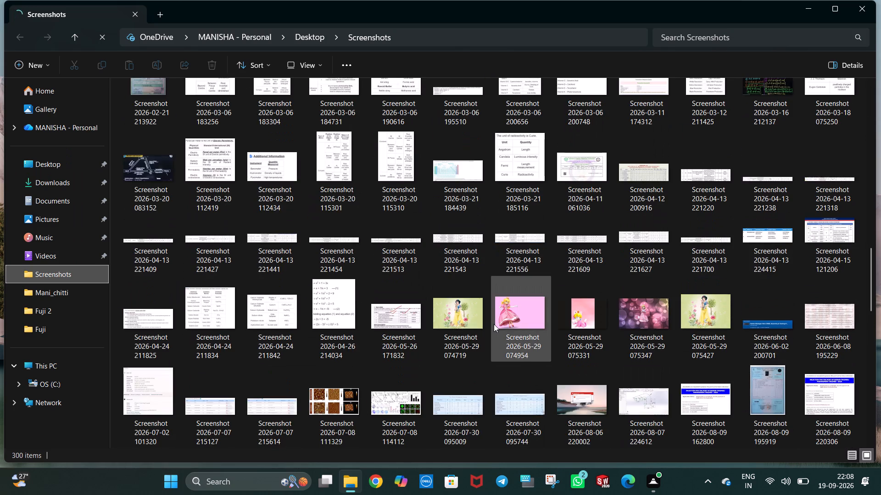
scroll(494, 324, down, 16)
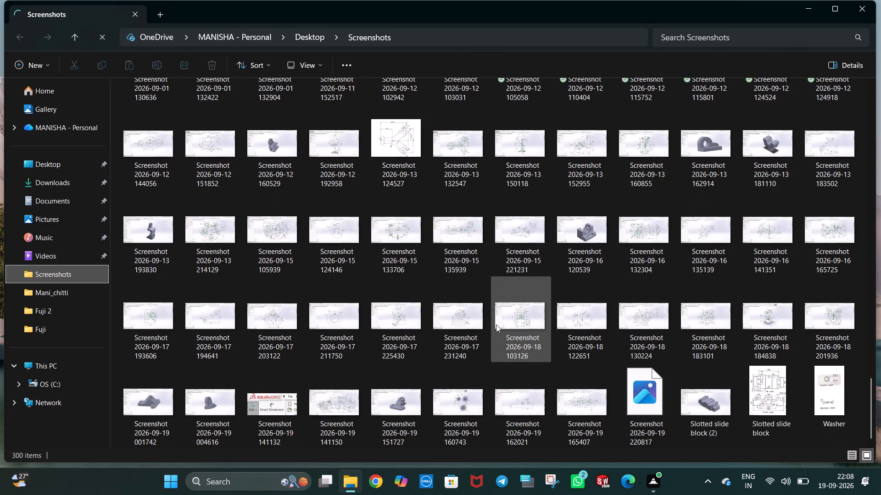
scroll(496, 324, down, 4)
scroll(708, 424, down, 3)
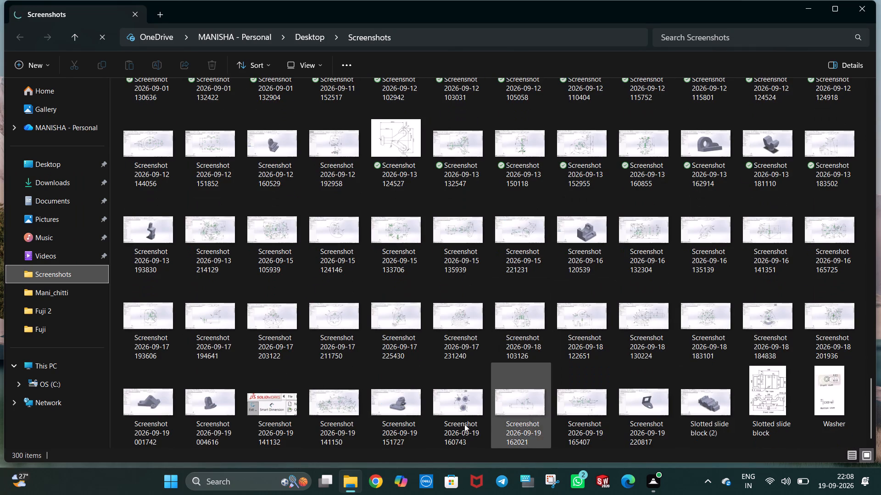
double_click(657, 407)
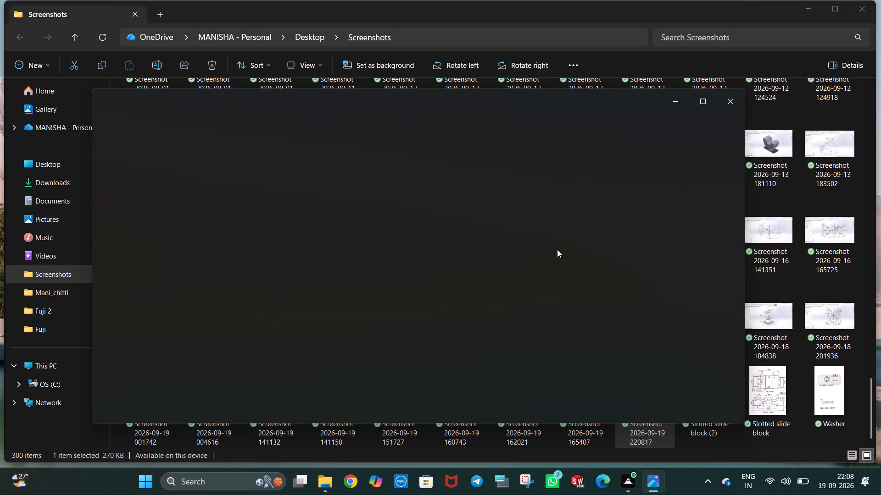
Save a copy of the bracket screenshot to the Desktop as a PNG named L-Bracket, and close the image viewer.
right_click(495, 249)
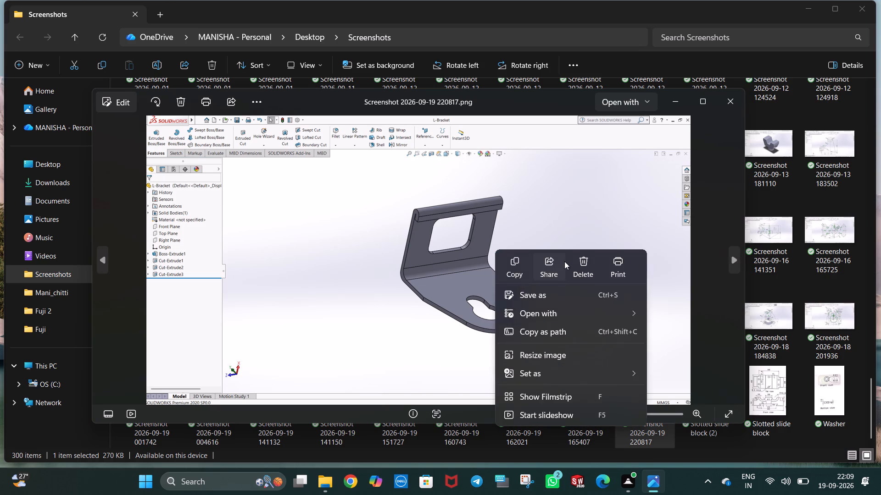
click(550, 293)
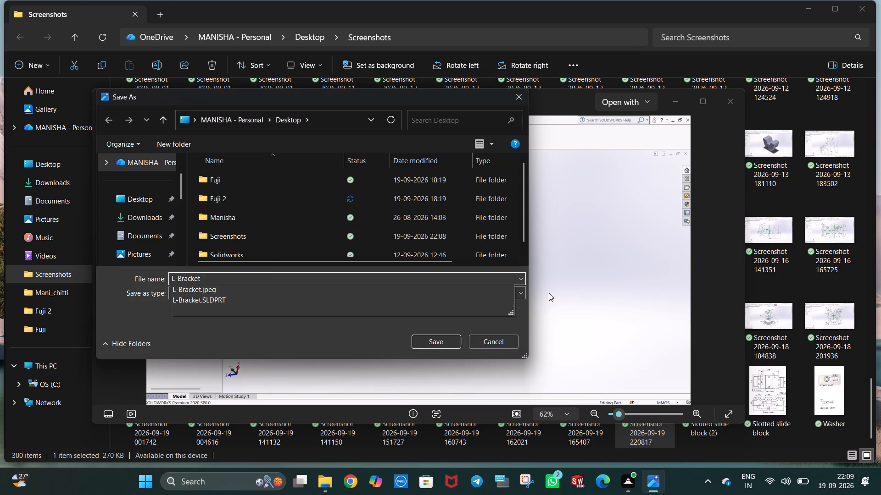
click(149, 202)
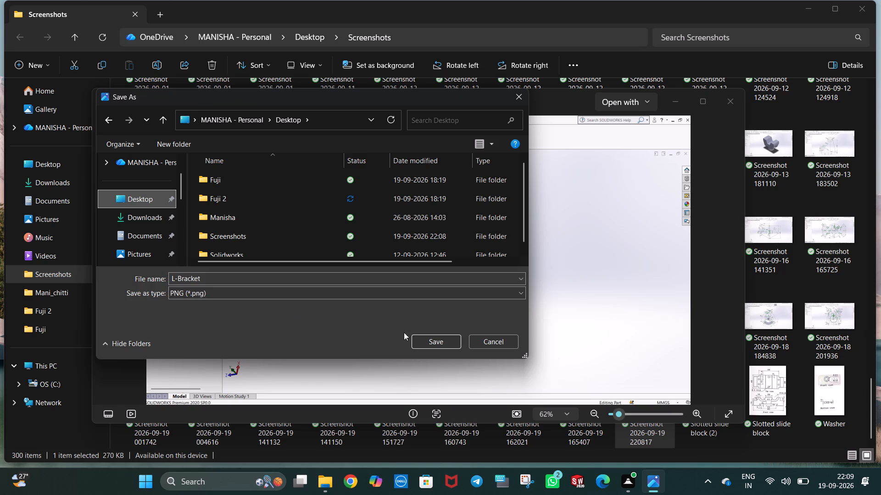
click(420, 339)
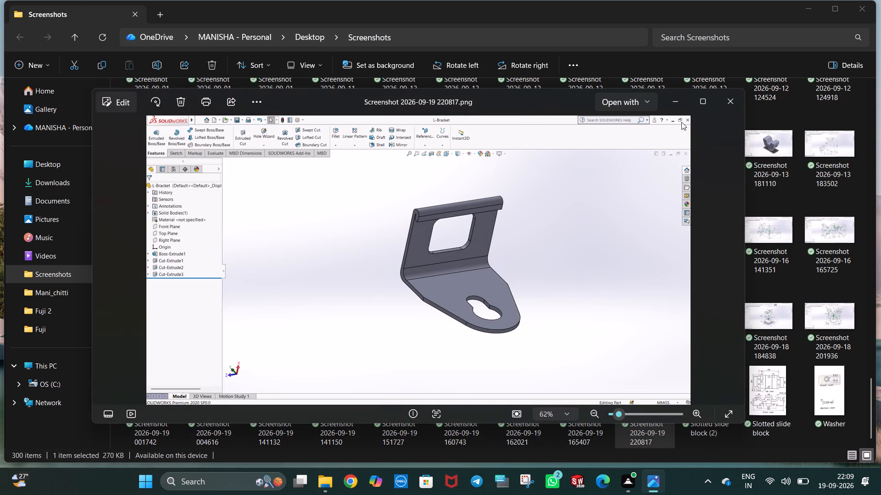
click(725, 99)
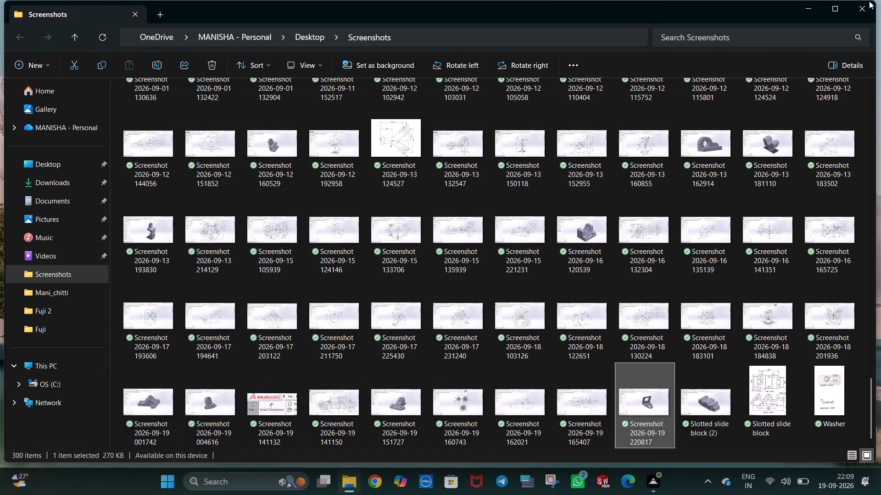